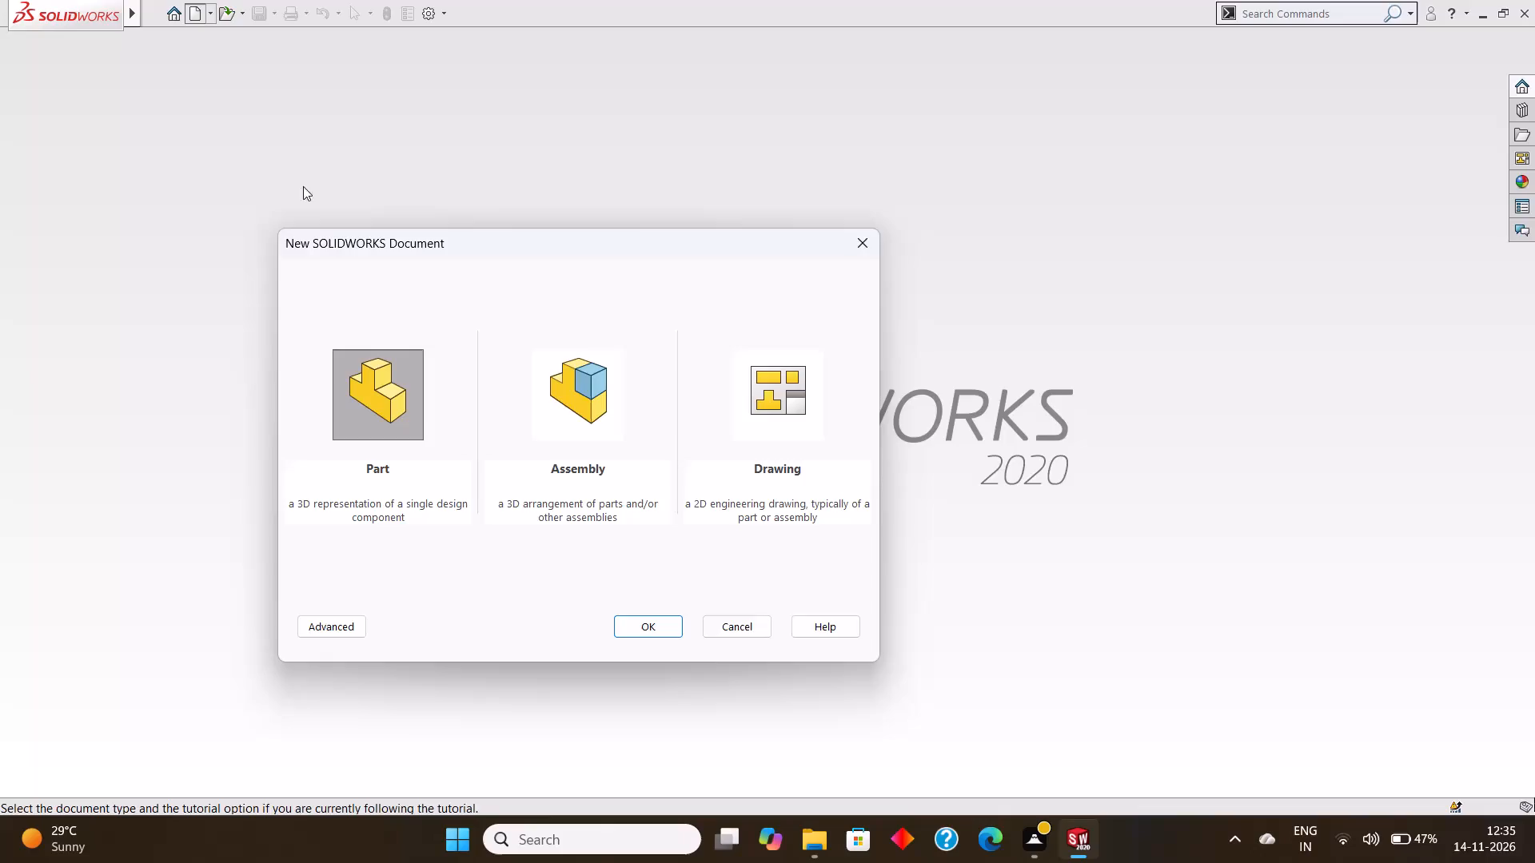
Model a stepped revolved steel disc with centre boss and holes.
Create a new part document.
left_click(369, 368)
left_click(659, 629)
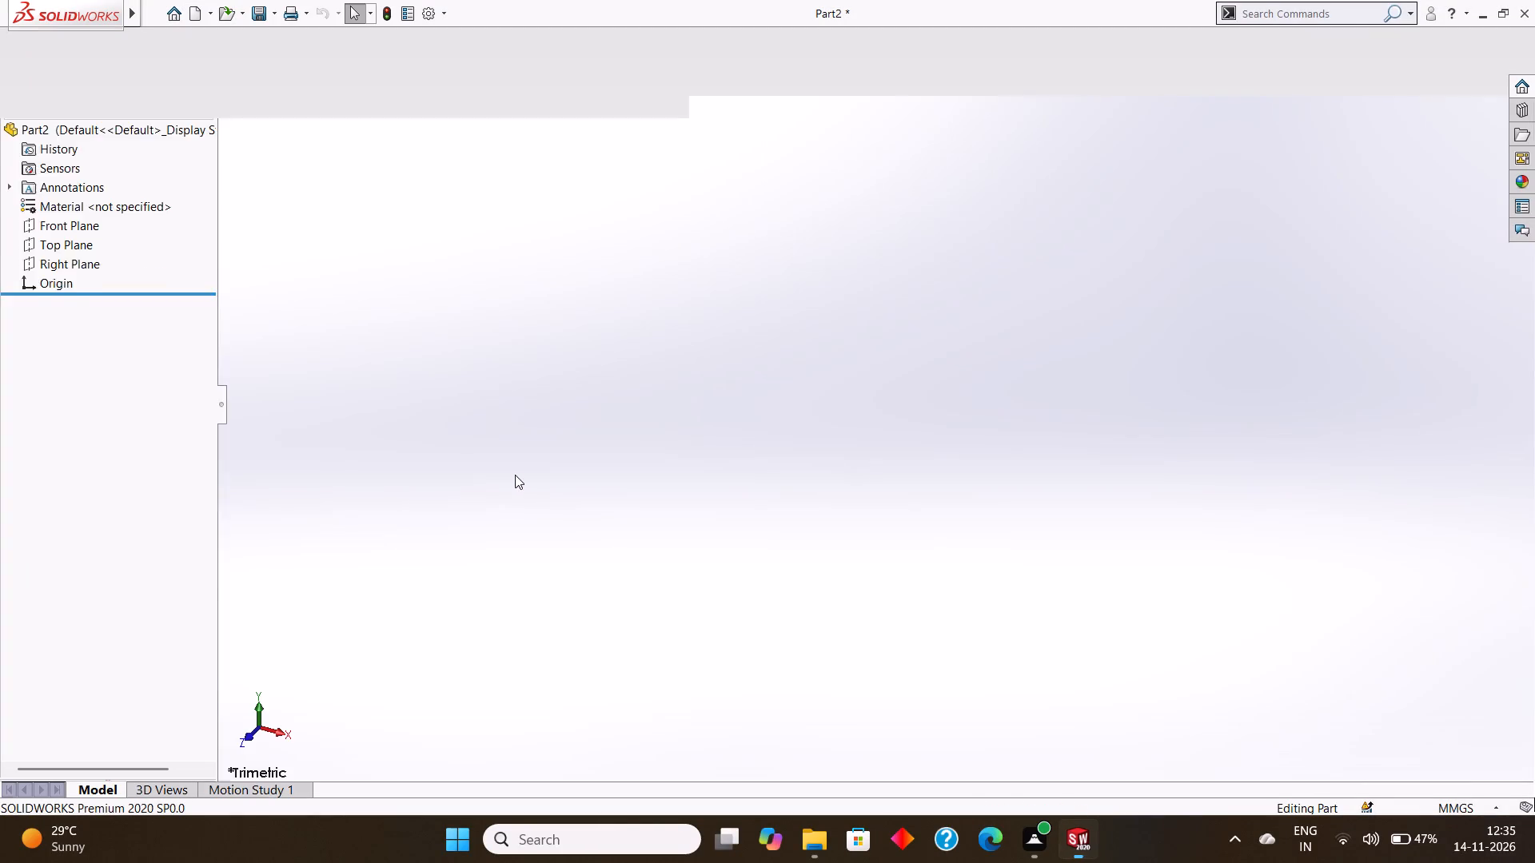
On the Front Plane, sketch connected lines starting at the origin: 30 mm up, 2 mm to the right, and 15 mm up.
left_click(79, 290)
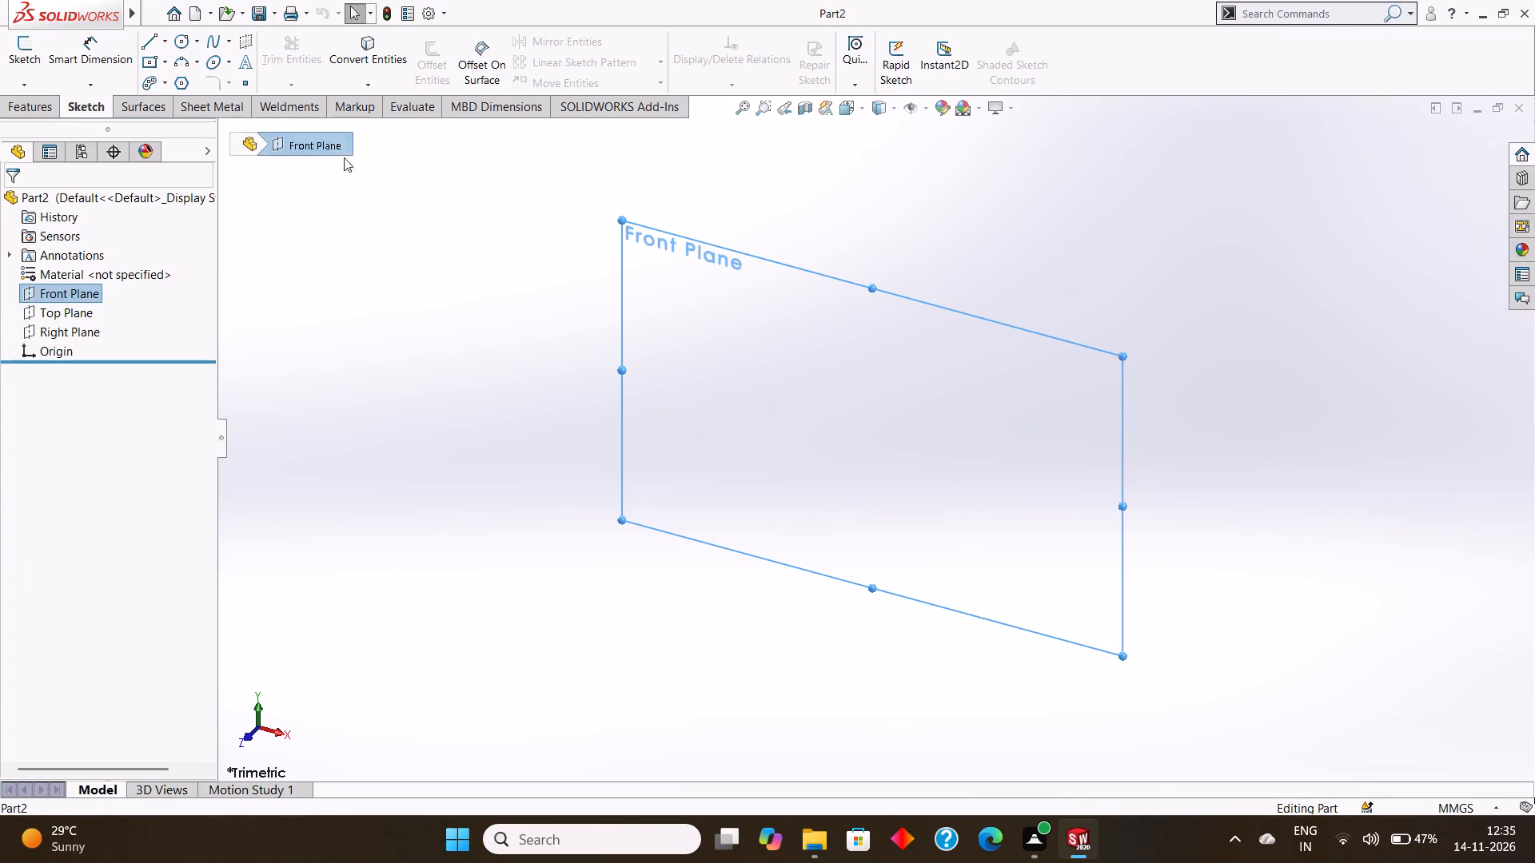
left_click(179, 41)
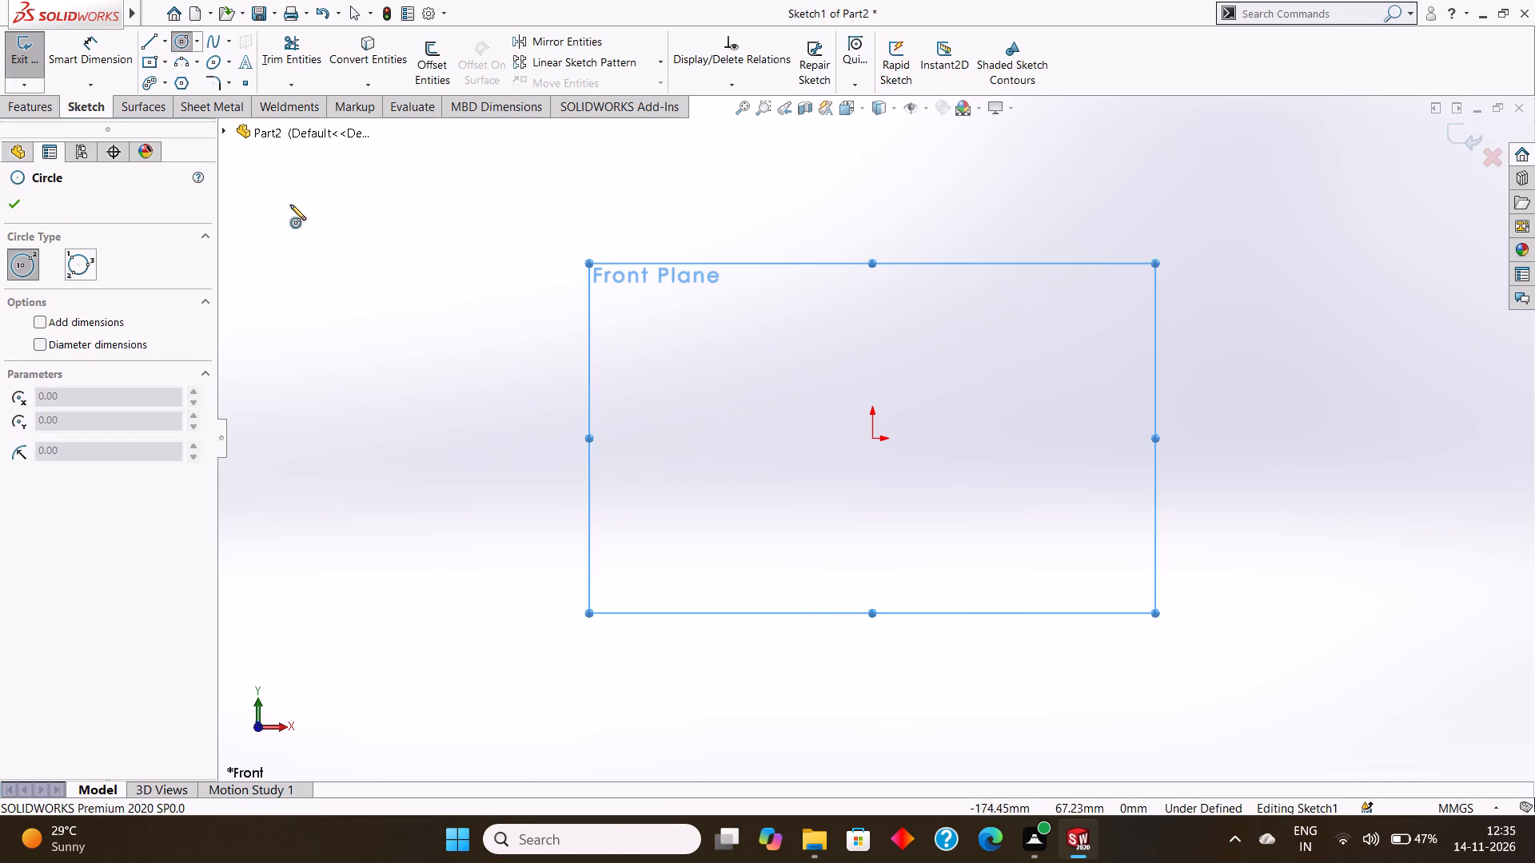
left_click(158, 42)
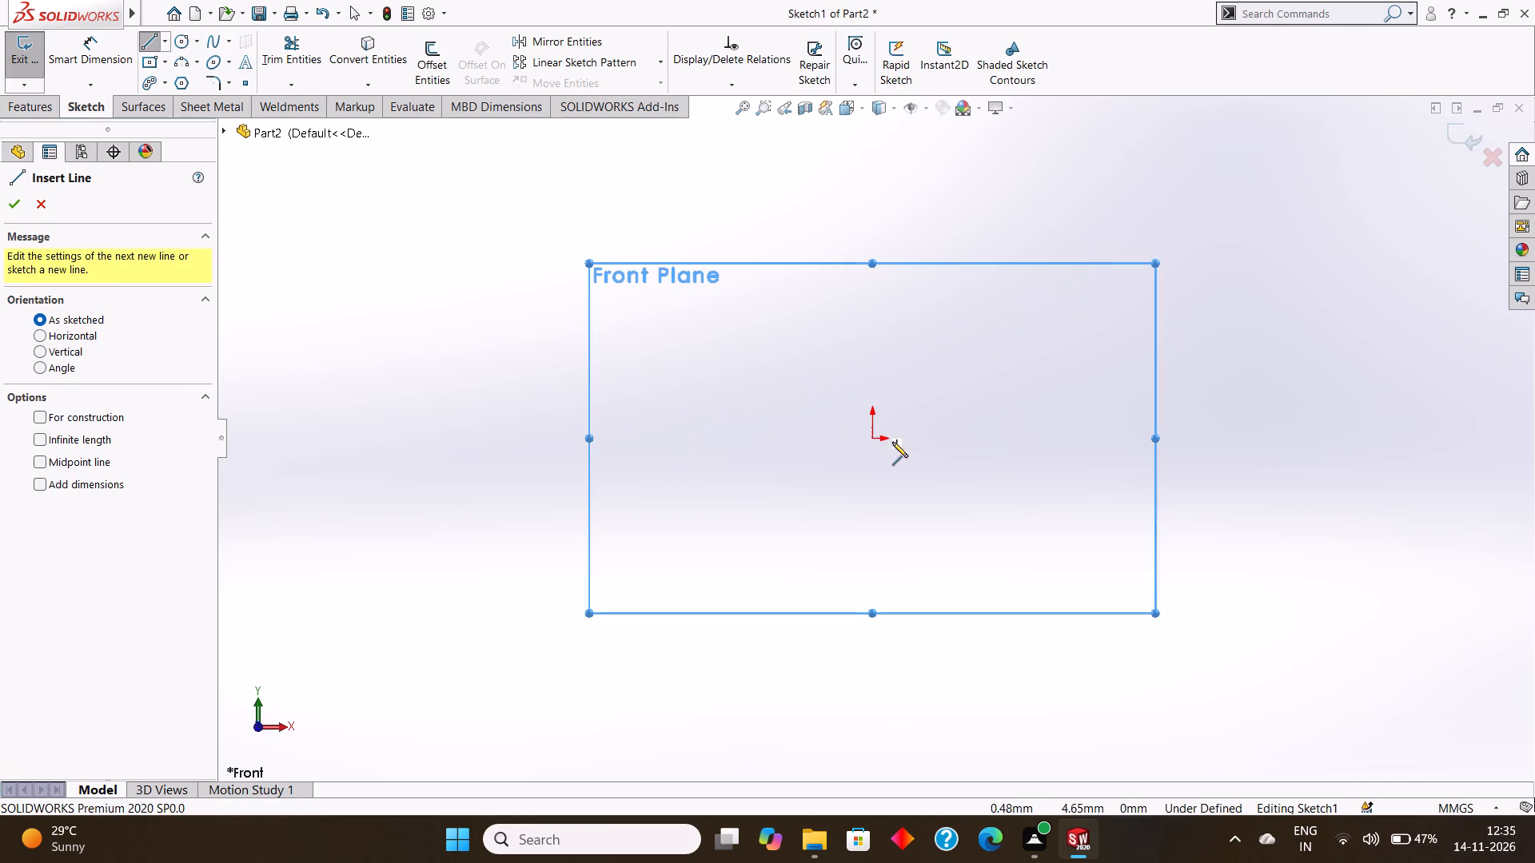
left_click(874, 441)
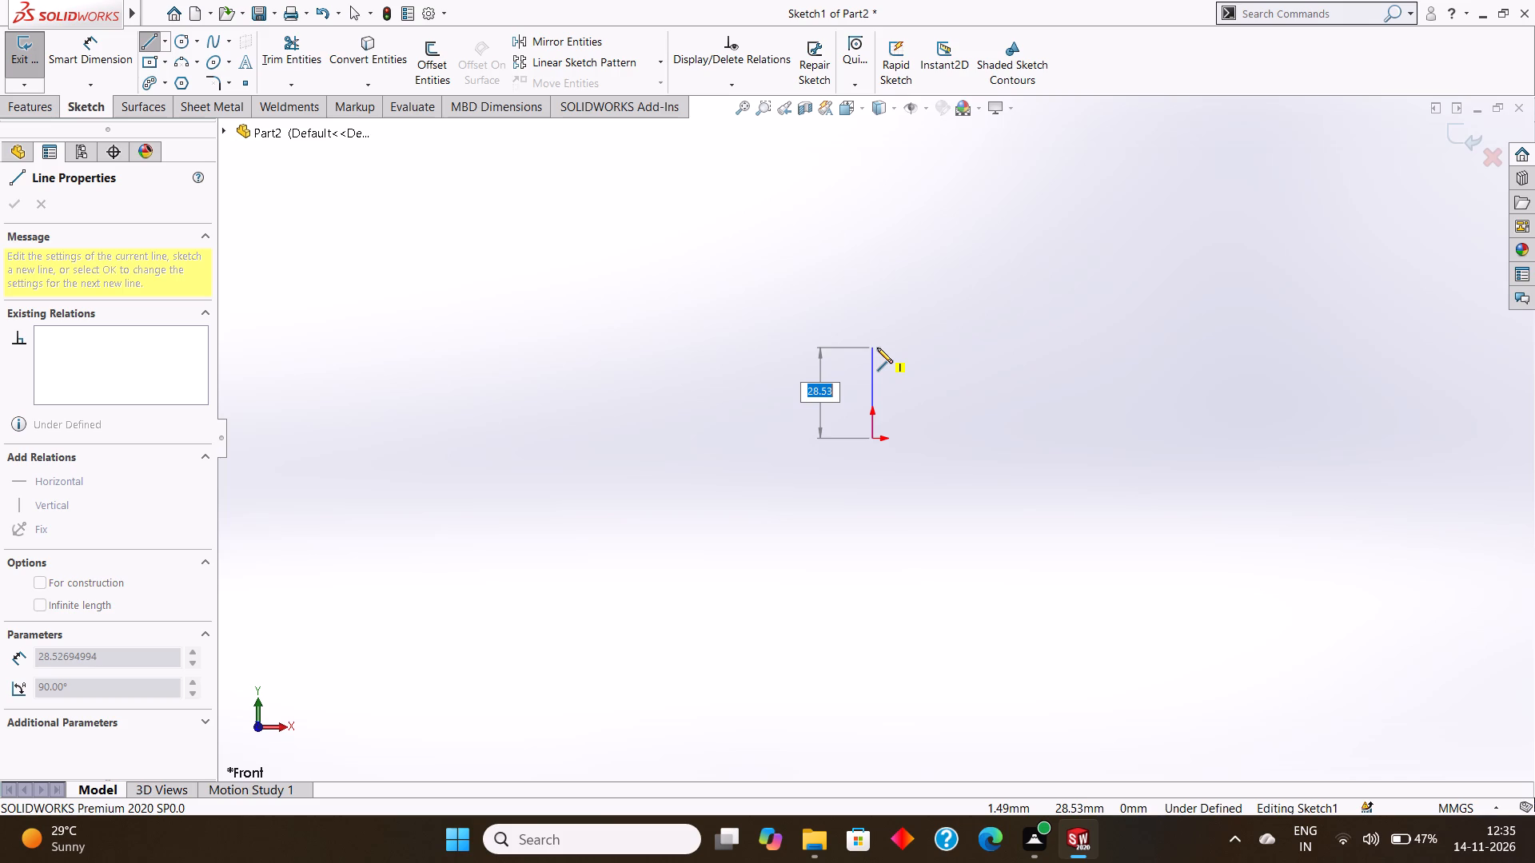
type("30")
key("Return")
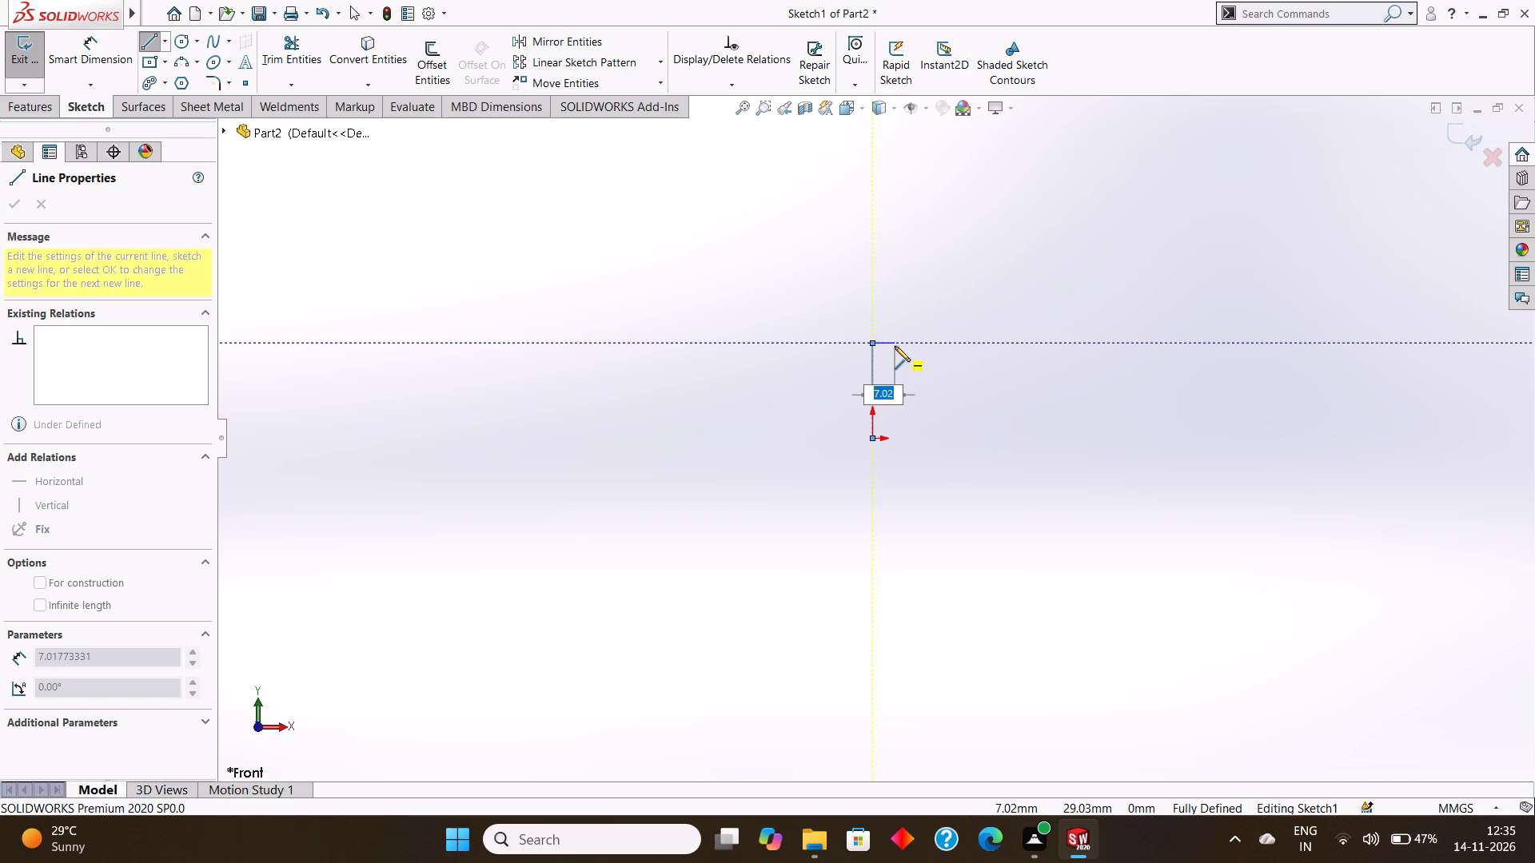
key("BackSpace")
key("2")
key("Return")
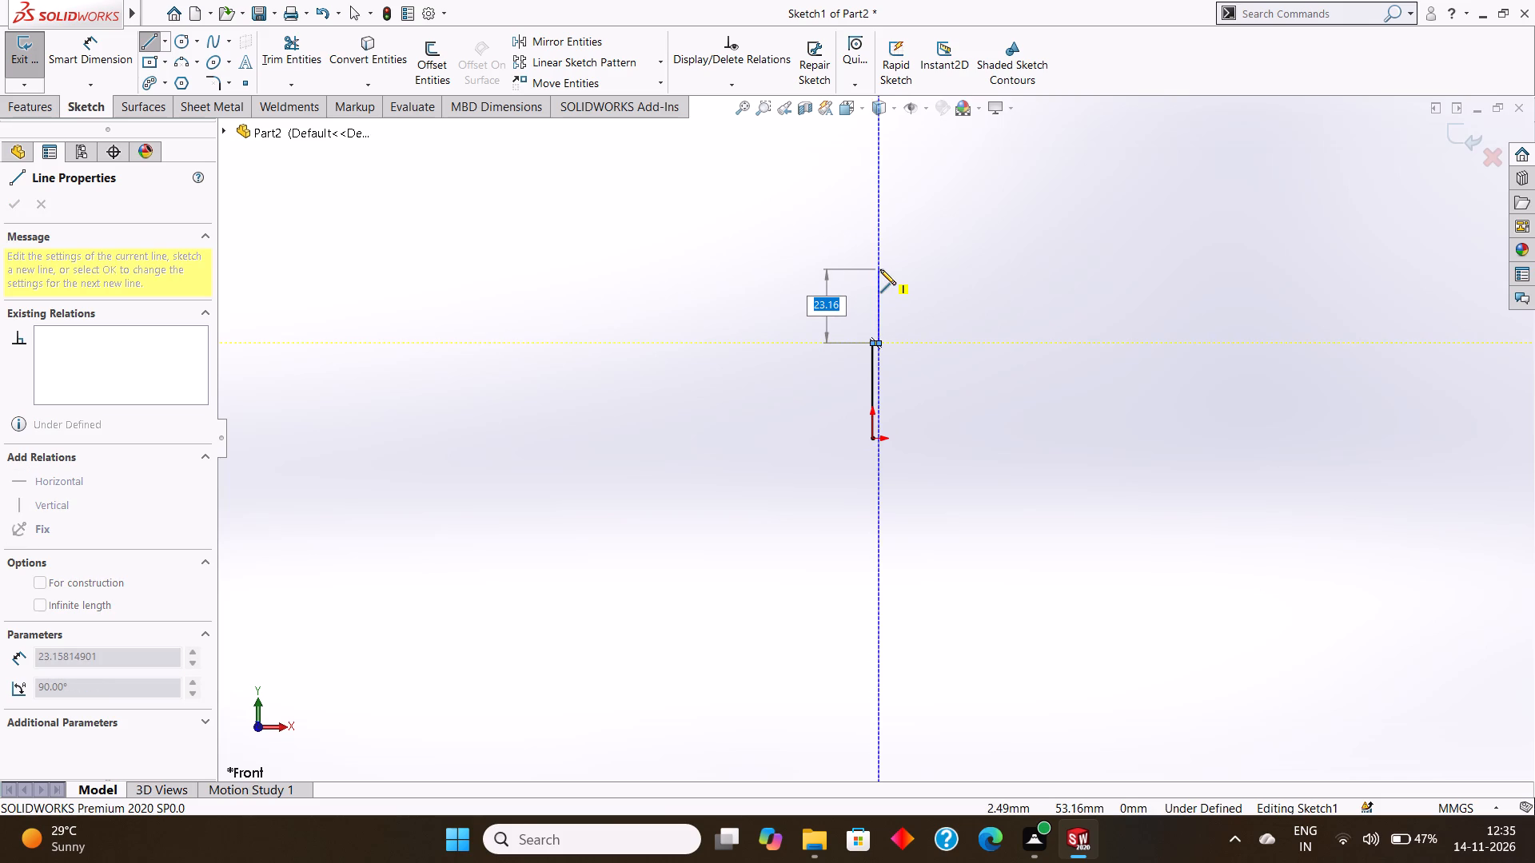
type("15")
key("Return")
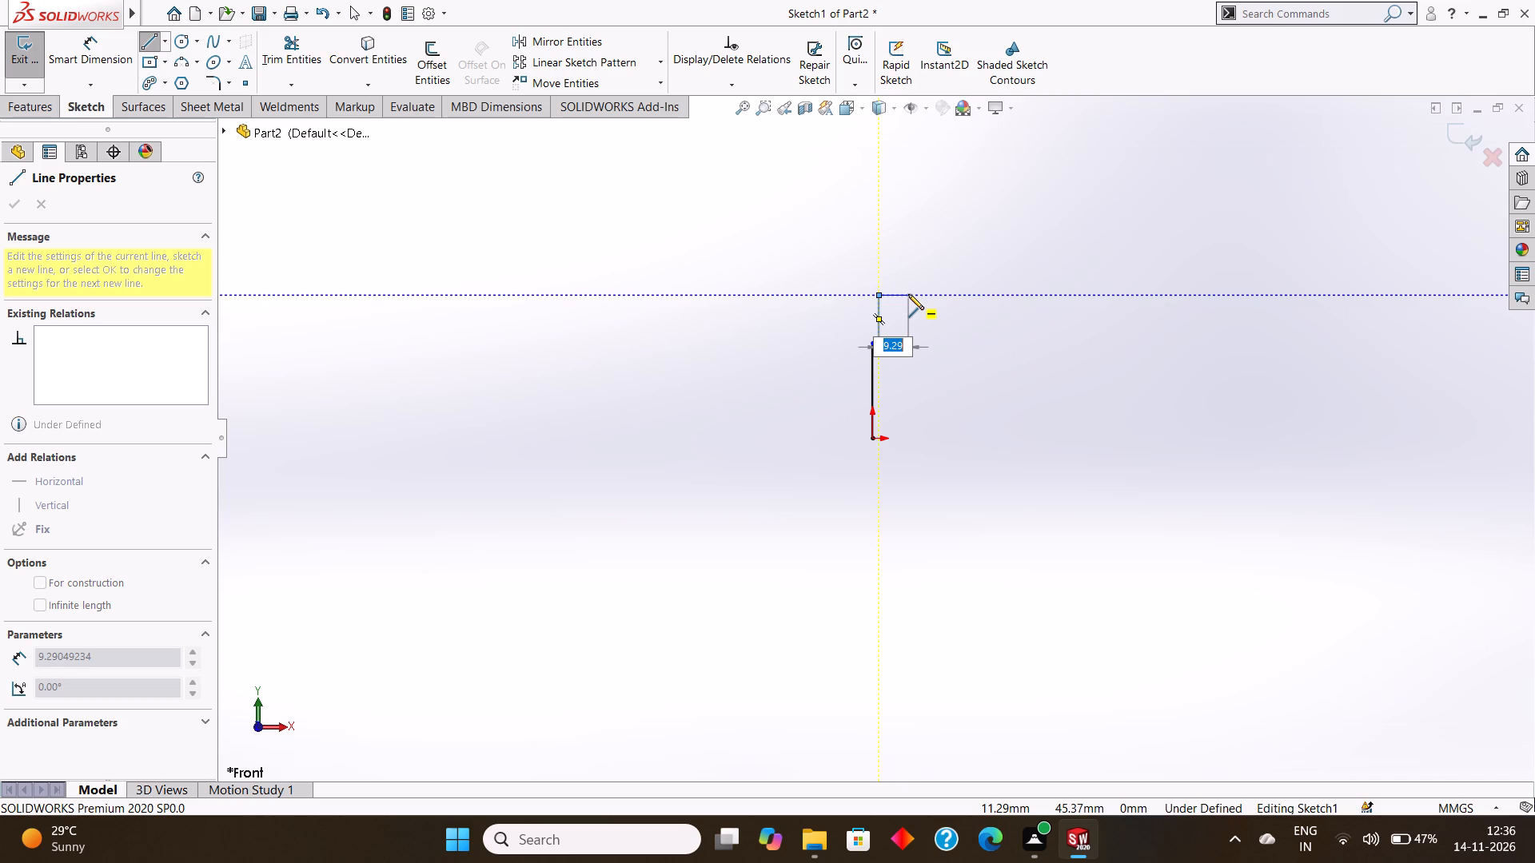
Continue the profile with a horizontal line to the right, entering its length as 74-2-52 mm, and end the line chain.
key("7")
key("4")
key("minus")
type("2-")
type("52")
key("Return")
key("Escape")
key("Escape")
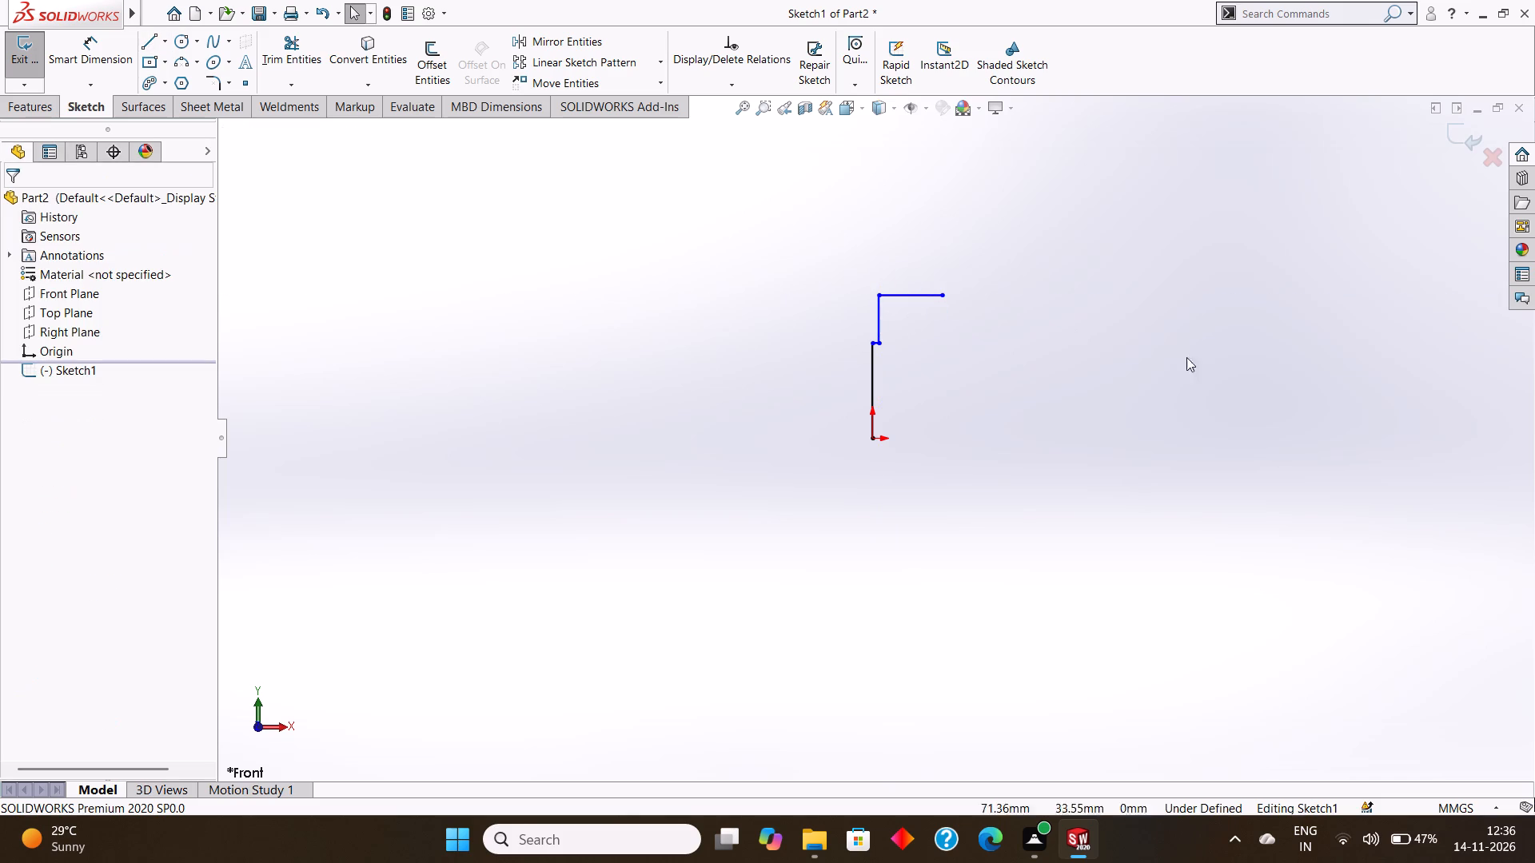
Dimension the long vertical line at the origin and the short horizontal step above it, keeping their drawn lengths.
left_click(106, 38)
scroll(854, 374, "down", 4)
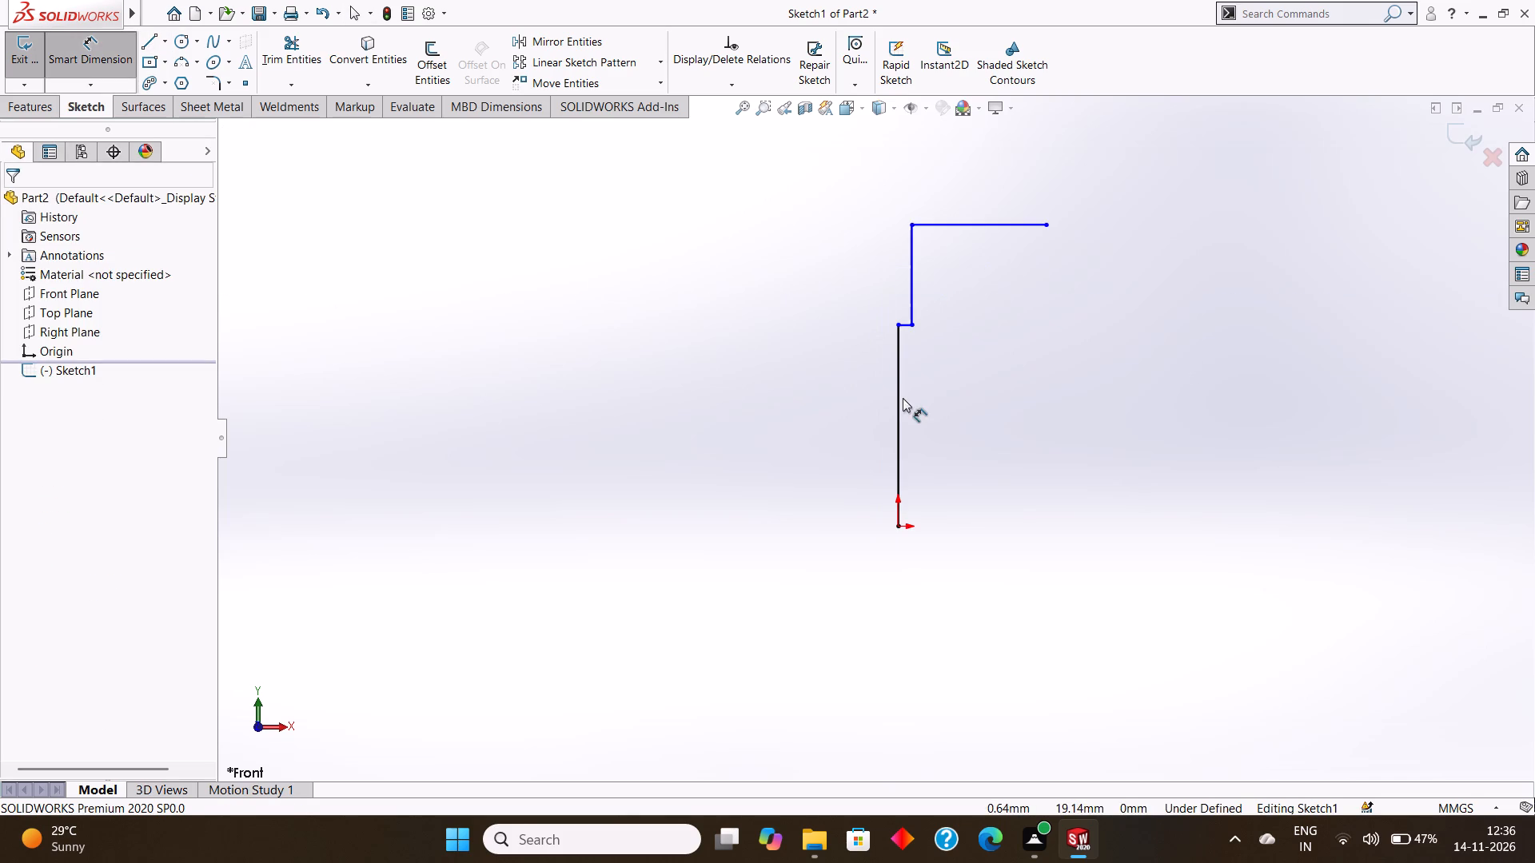
left_click(902, 394)
left_click(812, 391)
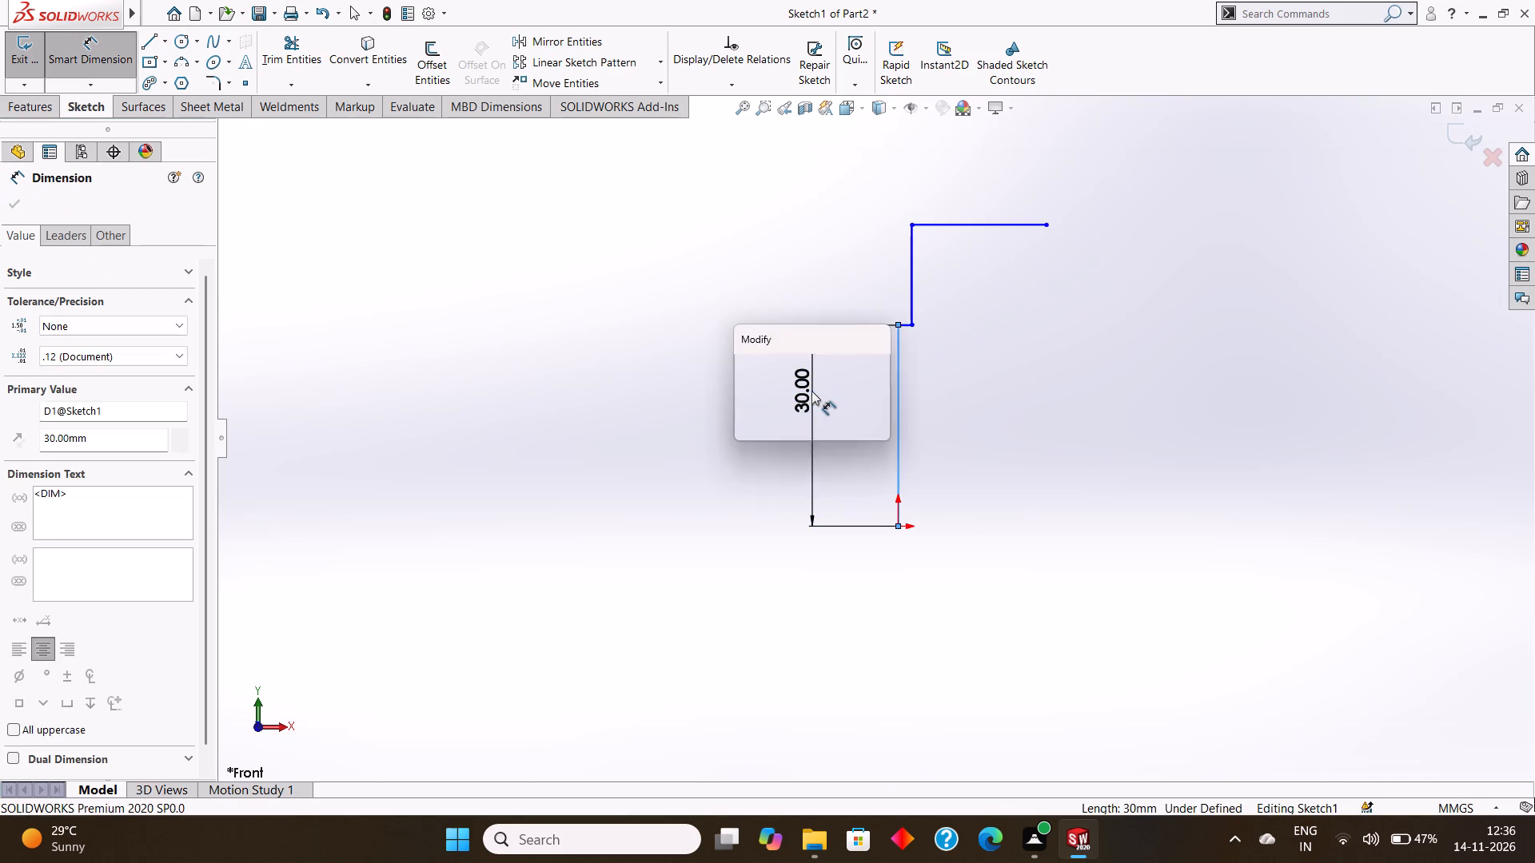
left_click(744, 371)
scroll(907, 317, "down", 3)
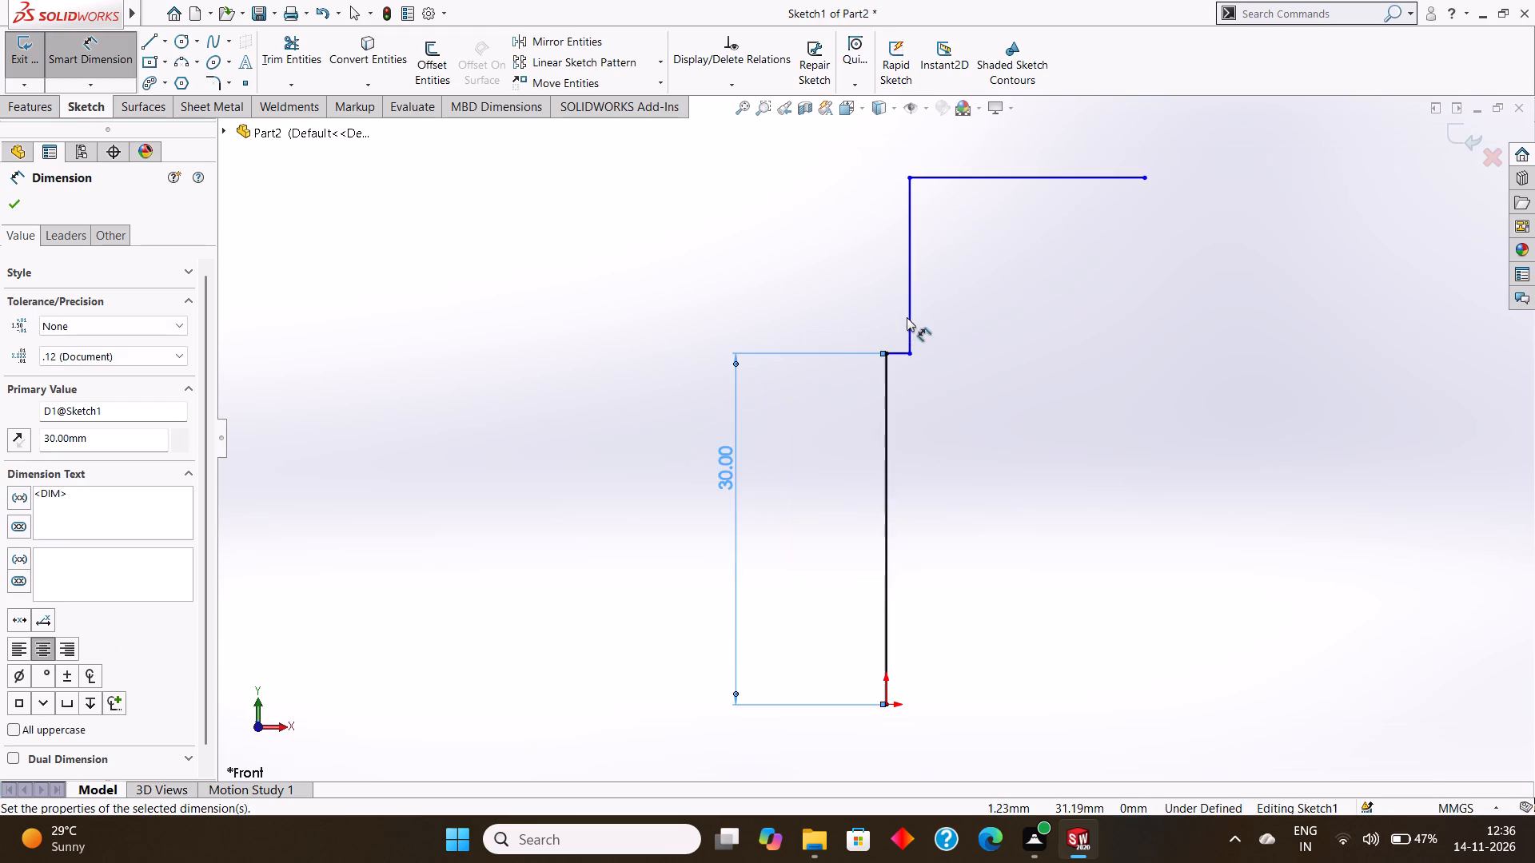
scroll(927, 340, "down", 3)
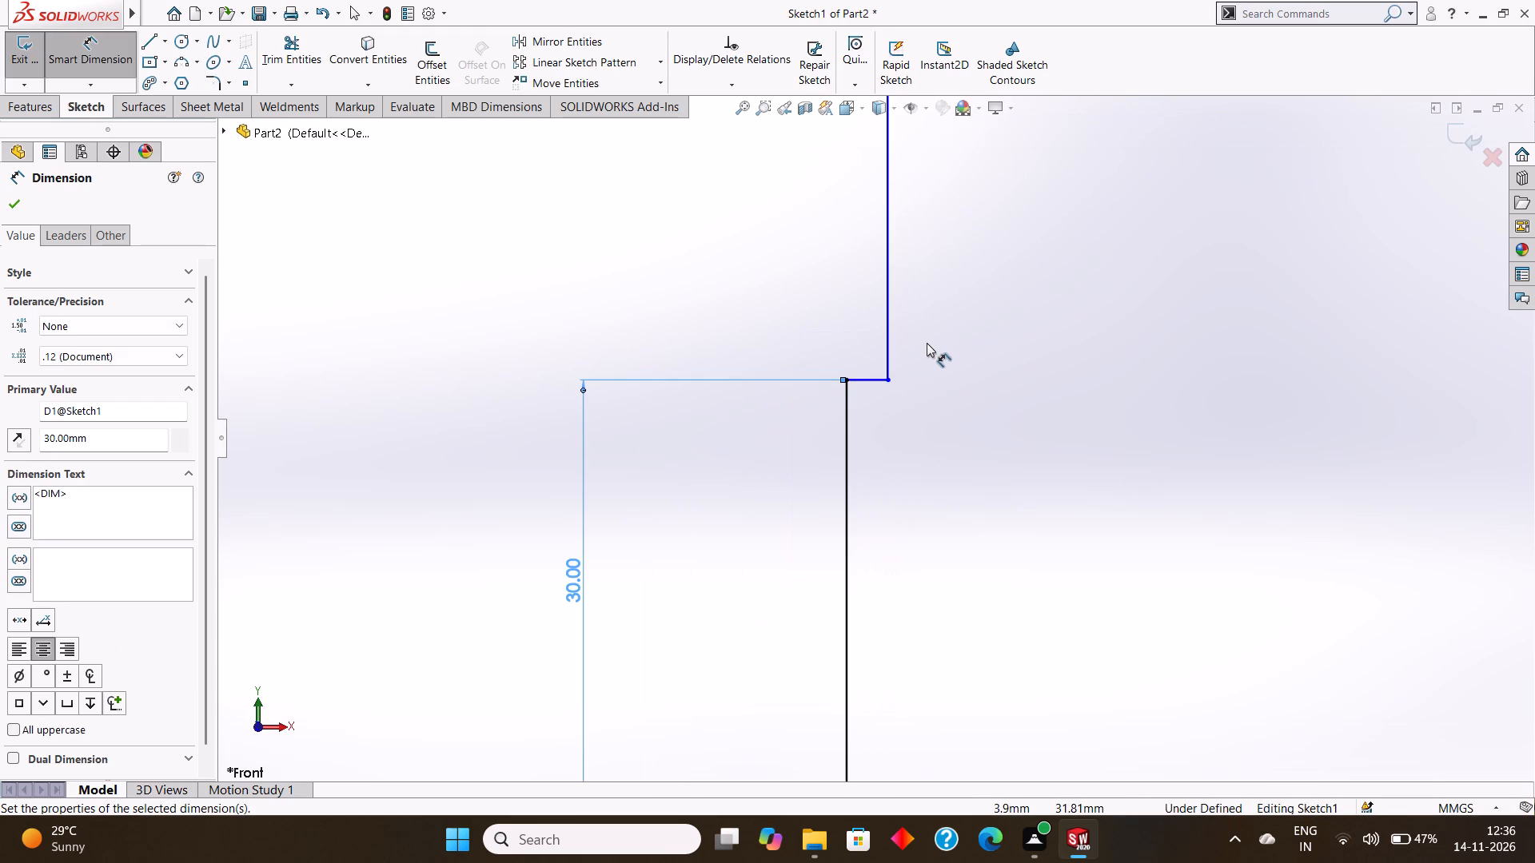
scroll(919, 343, "down", 3)
left_click(814, 425)
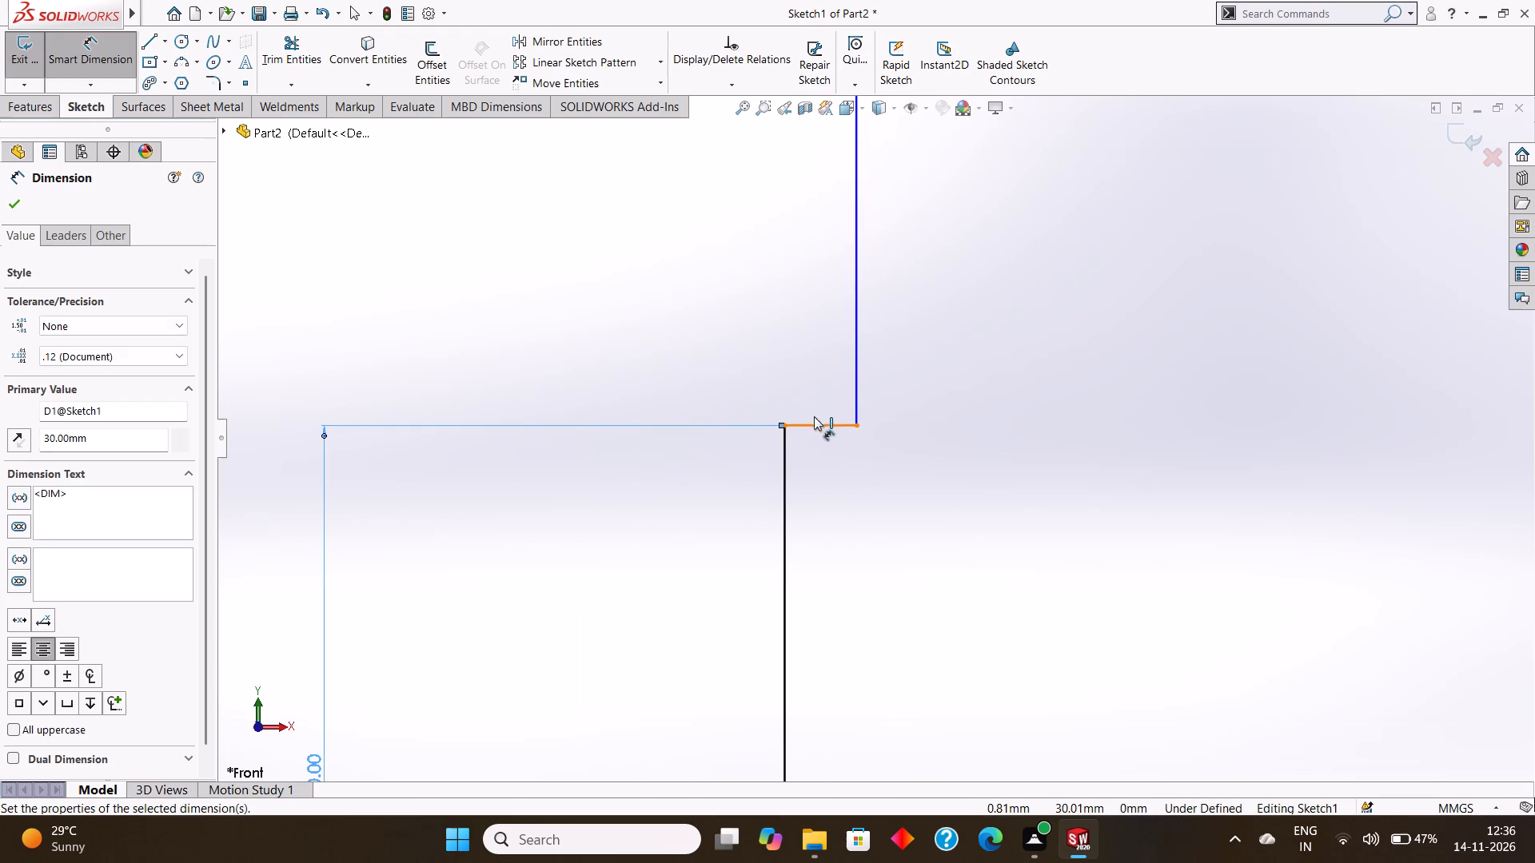
left_click(813, 382)
left_click(744, 365)
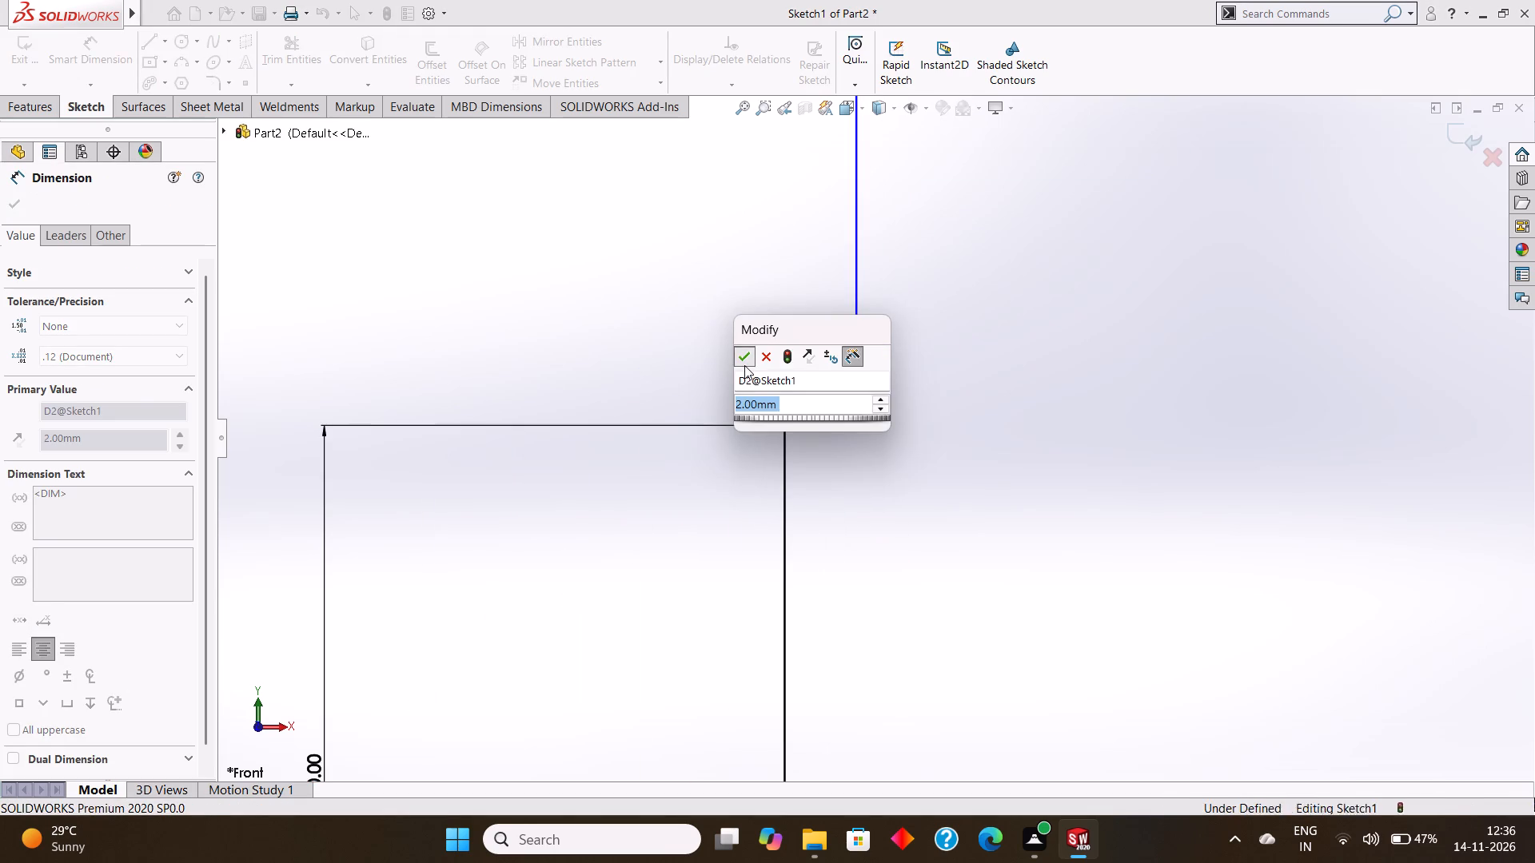
Dimension the upper vertical line and the top horizontal line, keeping their drawn lengths.
scroll(867, 271, "up", 4)
left_click(866, 260)
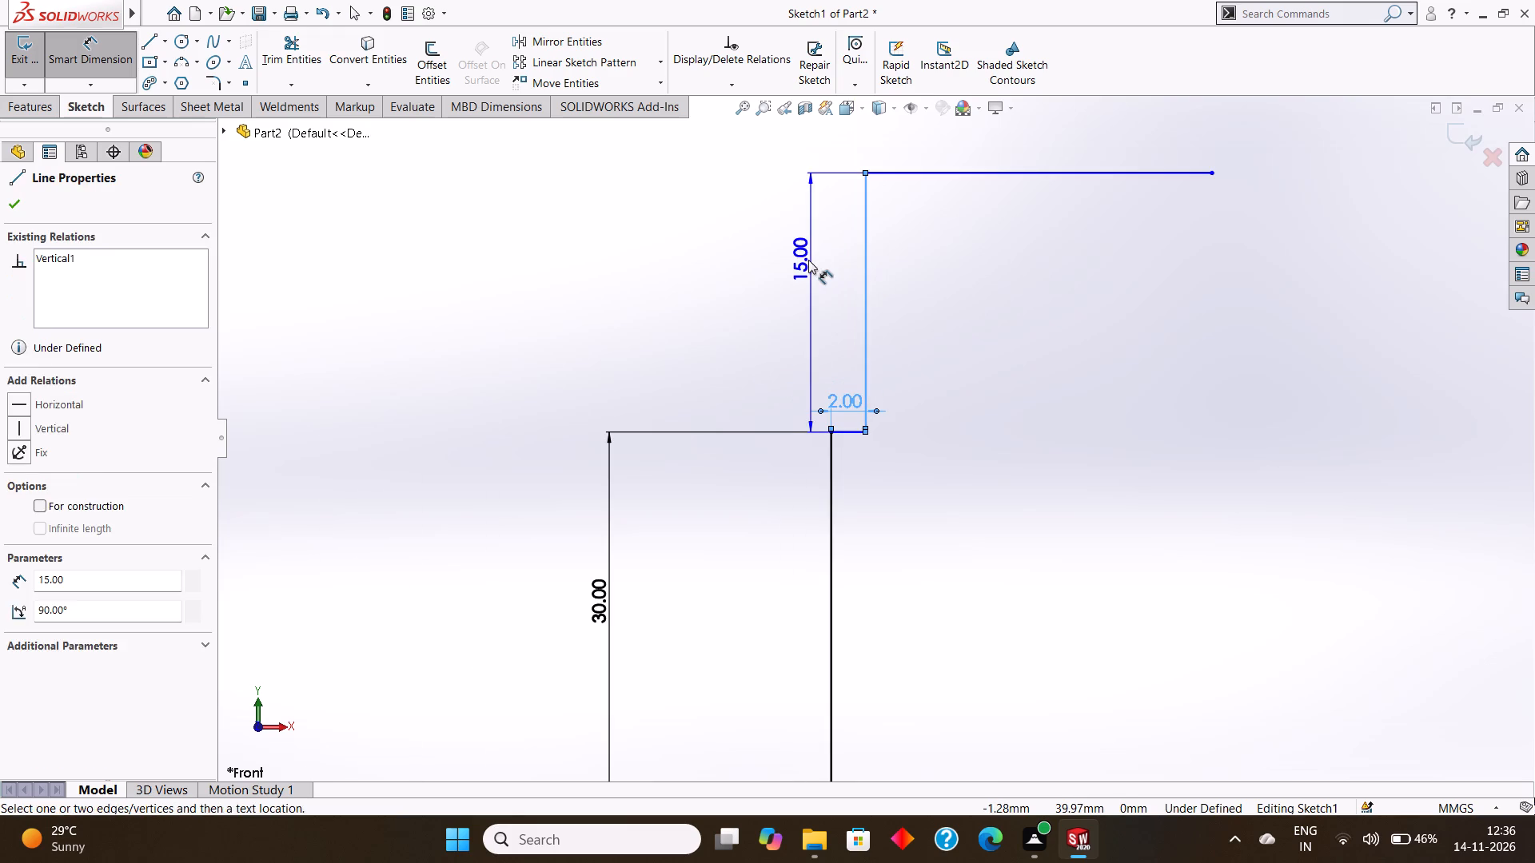
left_click(807, 260)
left_click(736, 241)
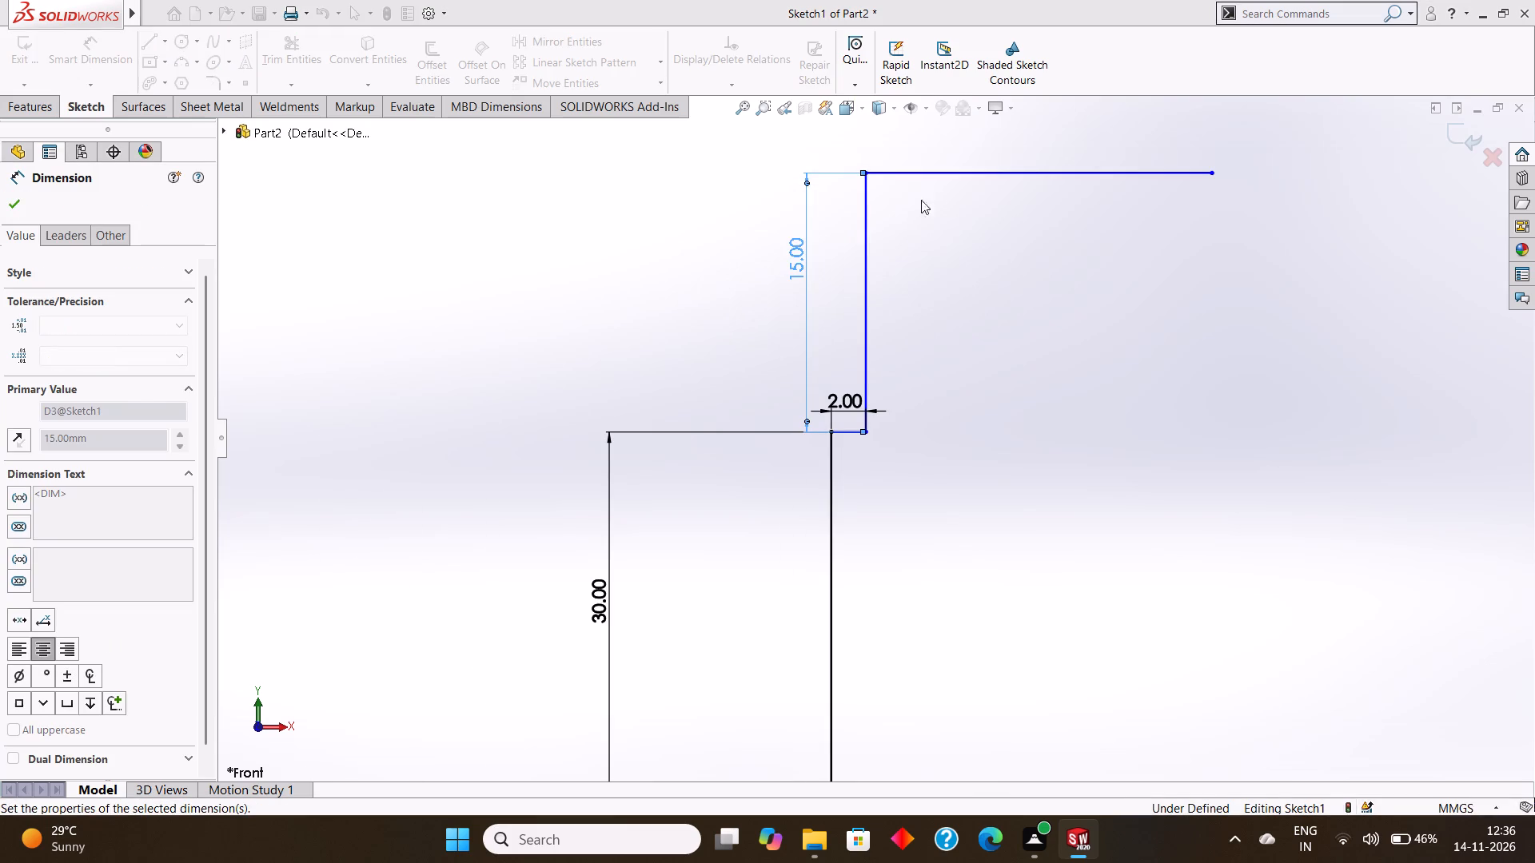
left_click(972, 177)
left_click(975, 149)
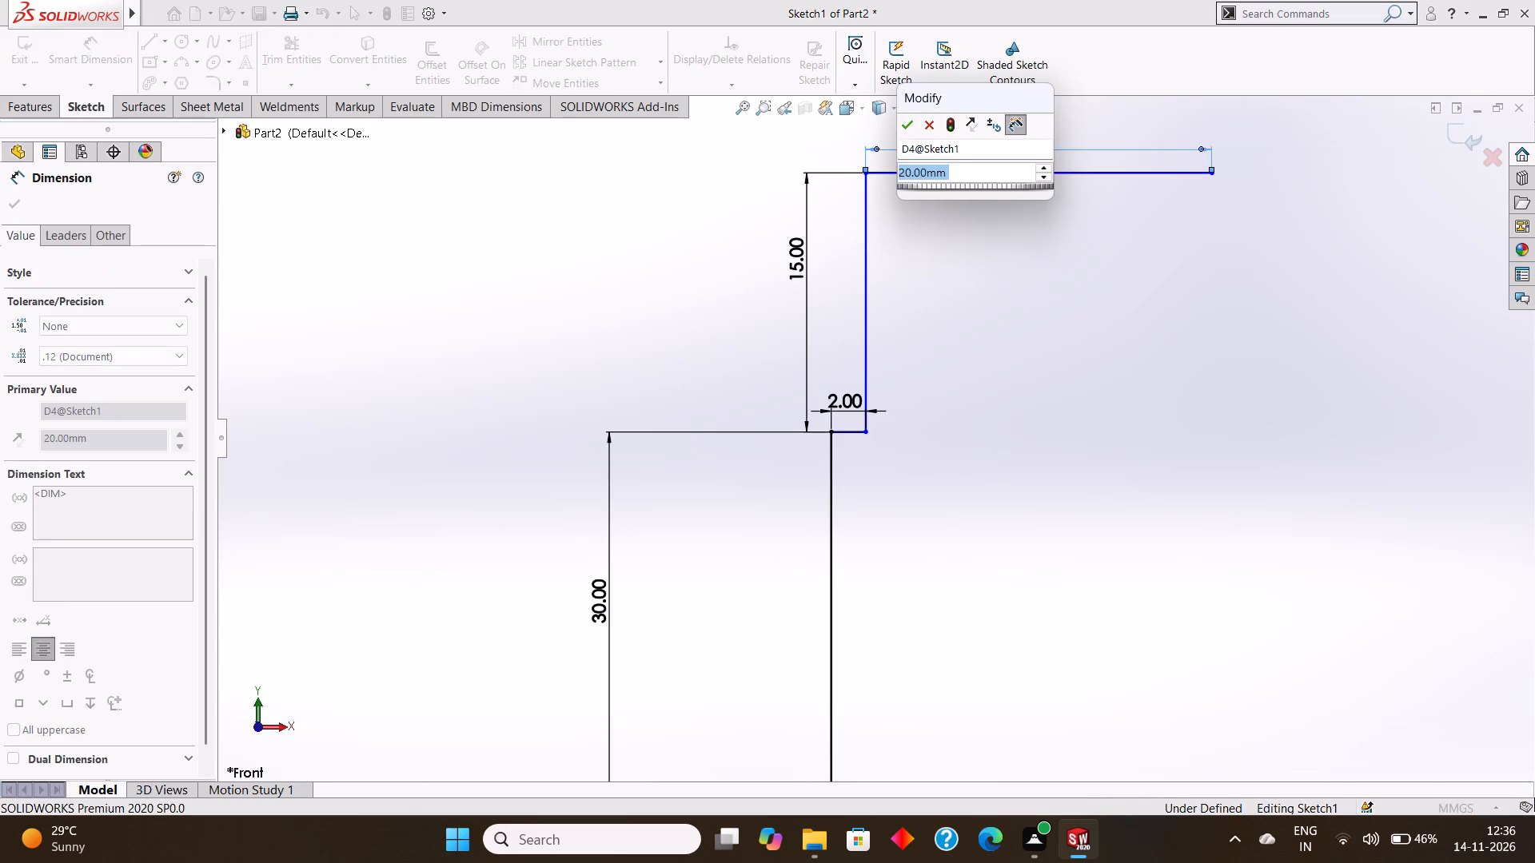
left_click(911, 129)
Dimension the overall vertical distance from the origin to the start of the top horizontal line, keeping its drawn value.
scroll(986, 274, "up", 7)
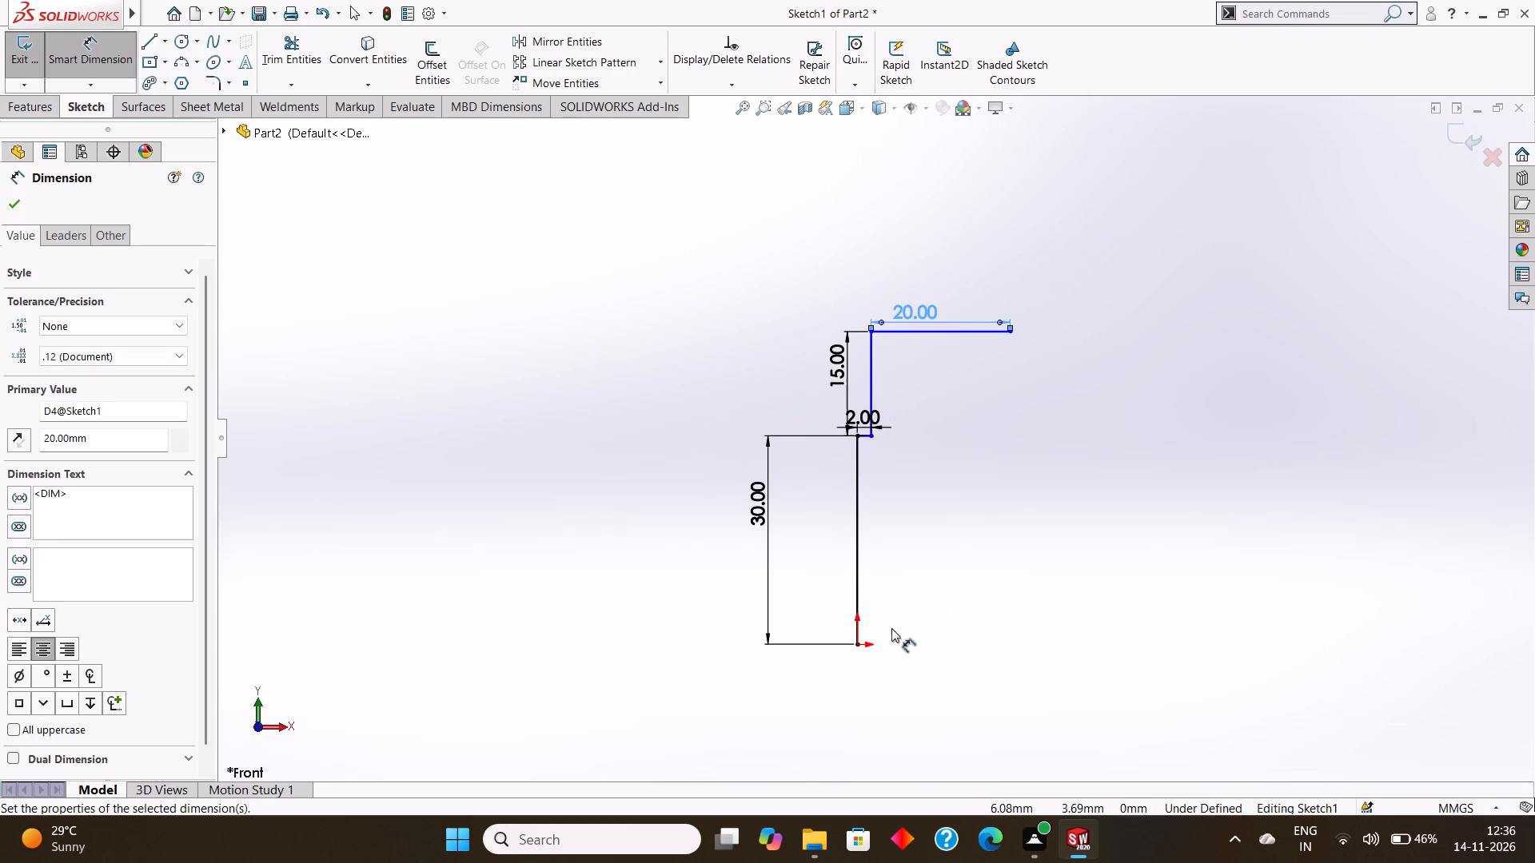
left_click(855, 649)
left_click(868, 332)
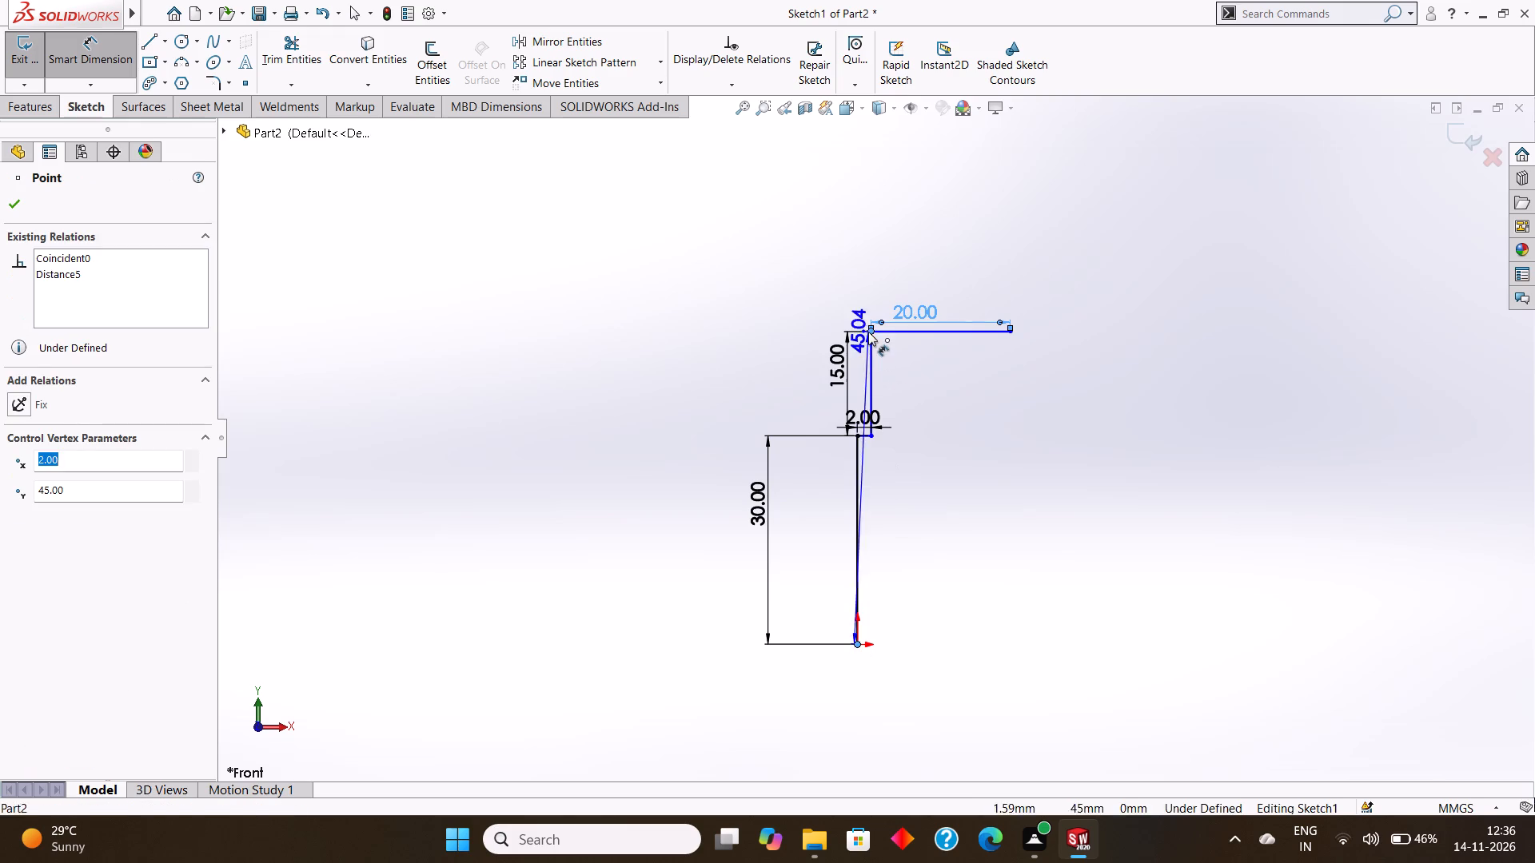
left_click(763, 333)
left_click(696, 307)
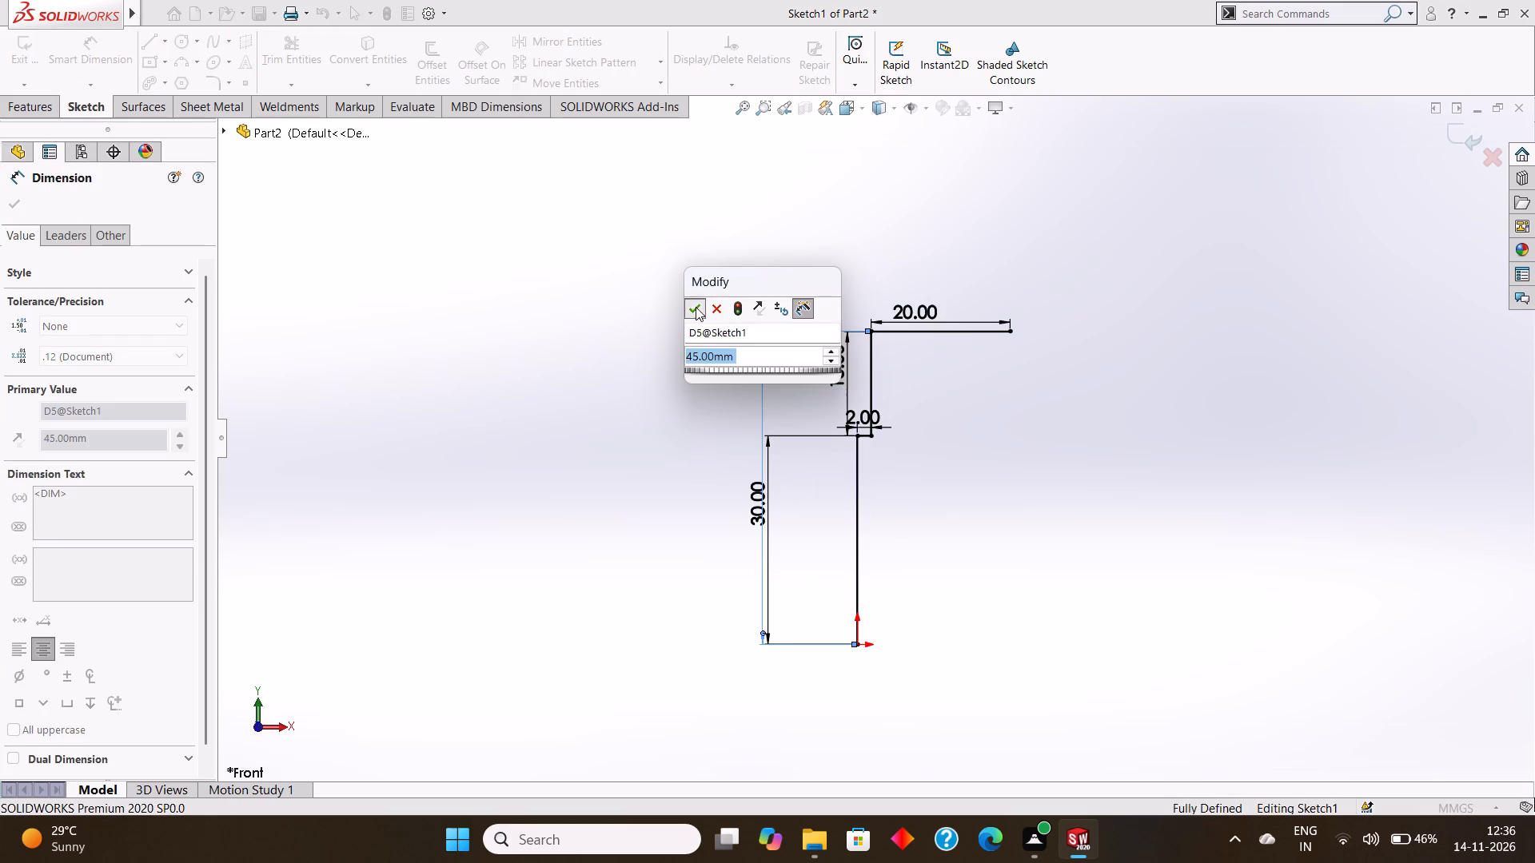
left_click(16, 205)
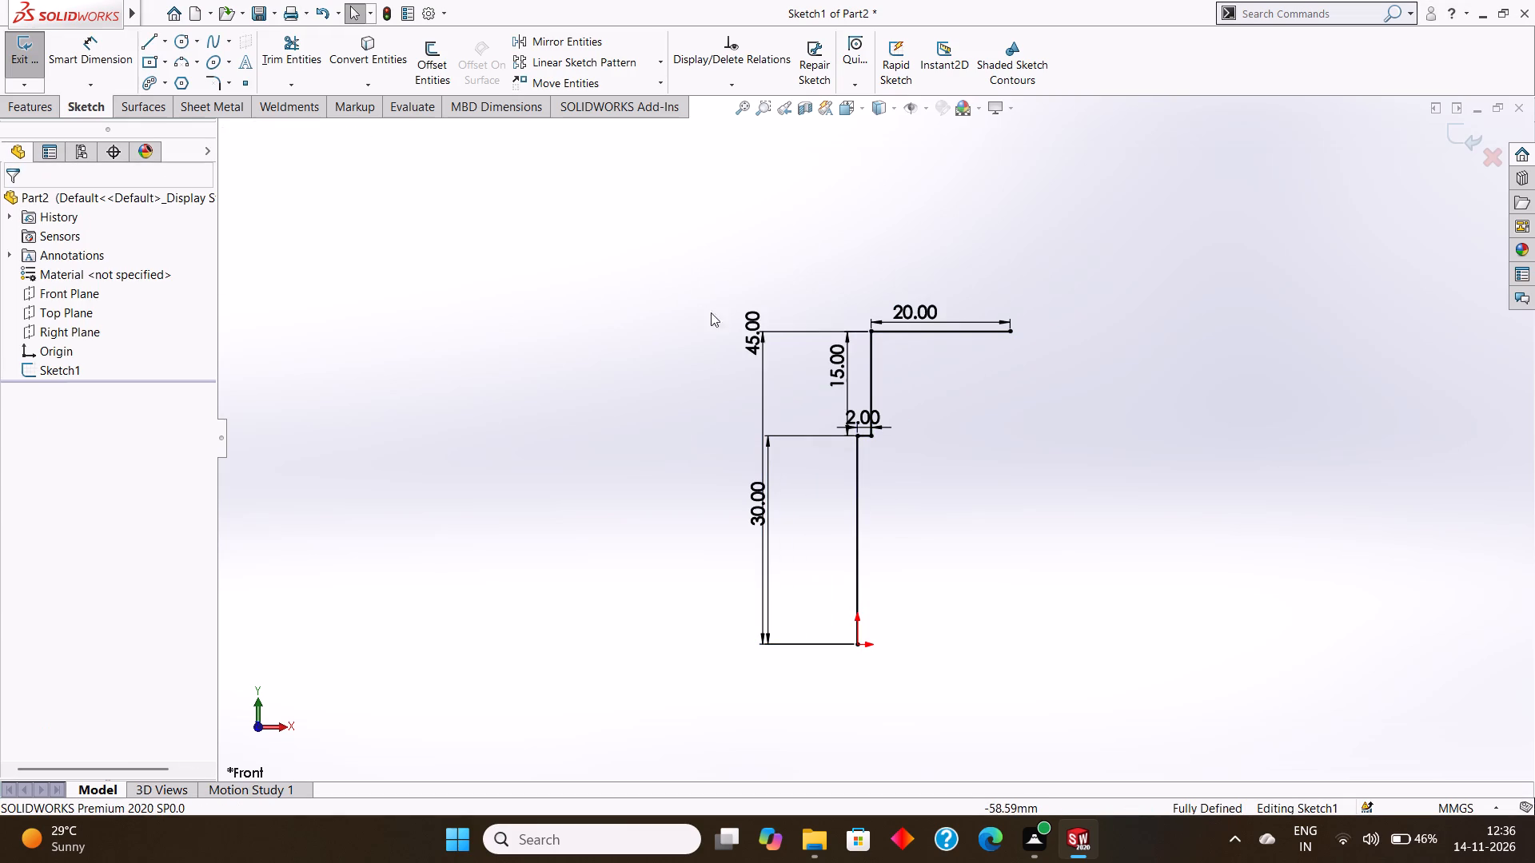
From the free end of the top line, sketch a 15 mm line down and a horizontal line 74-37 mm long to the right.
scroll(1027, 318, "down", 2)
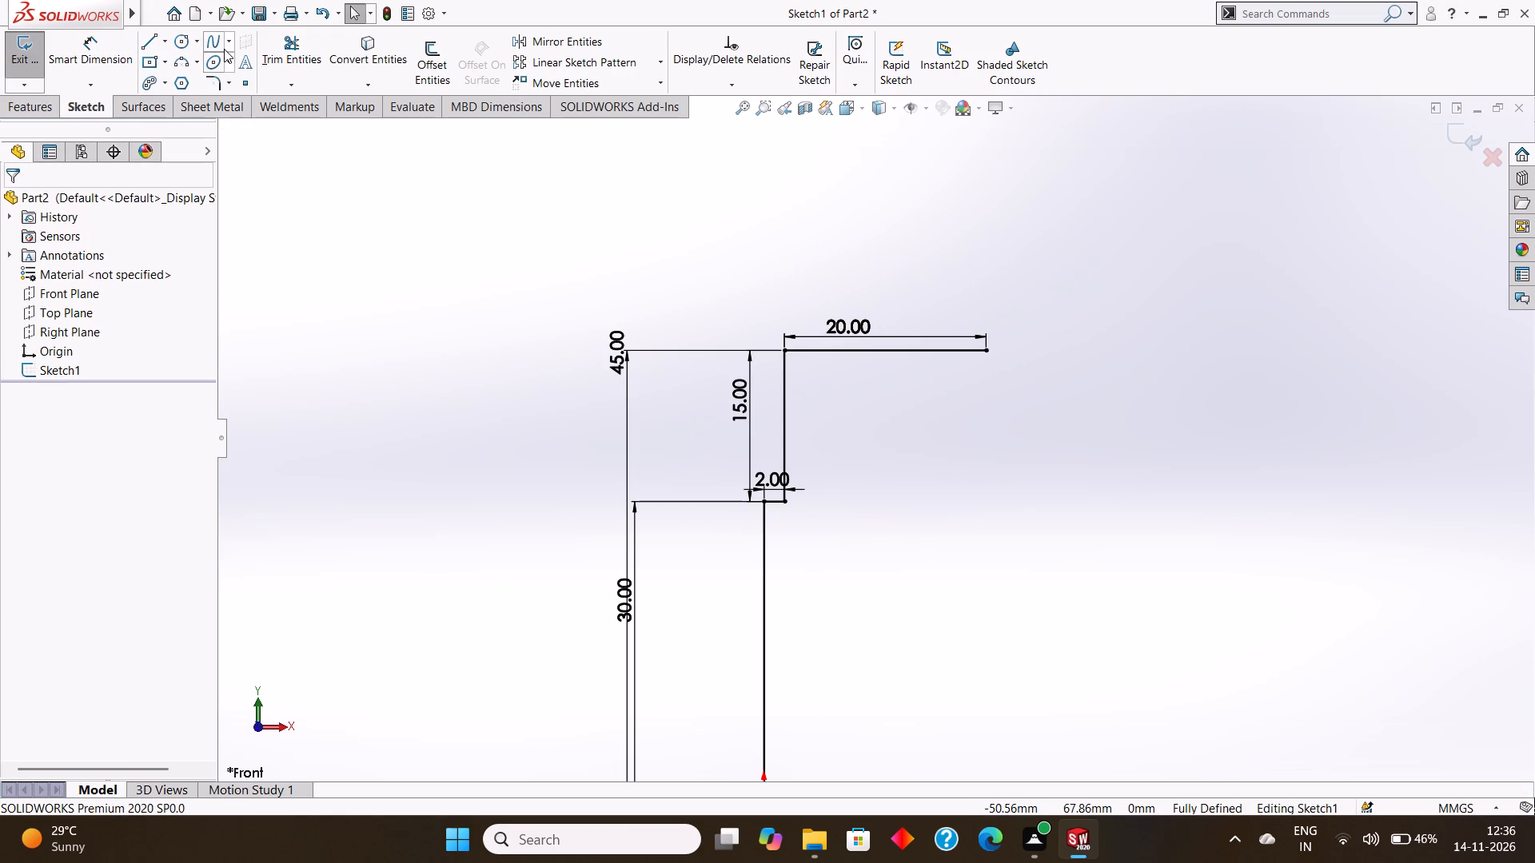
left_click(156, 38)
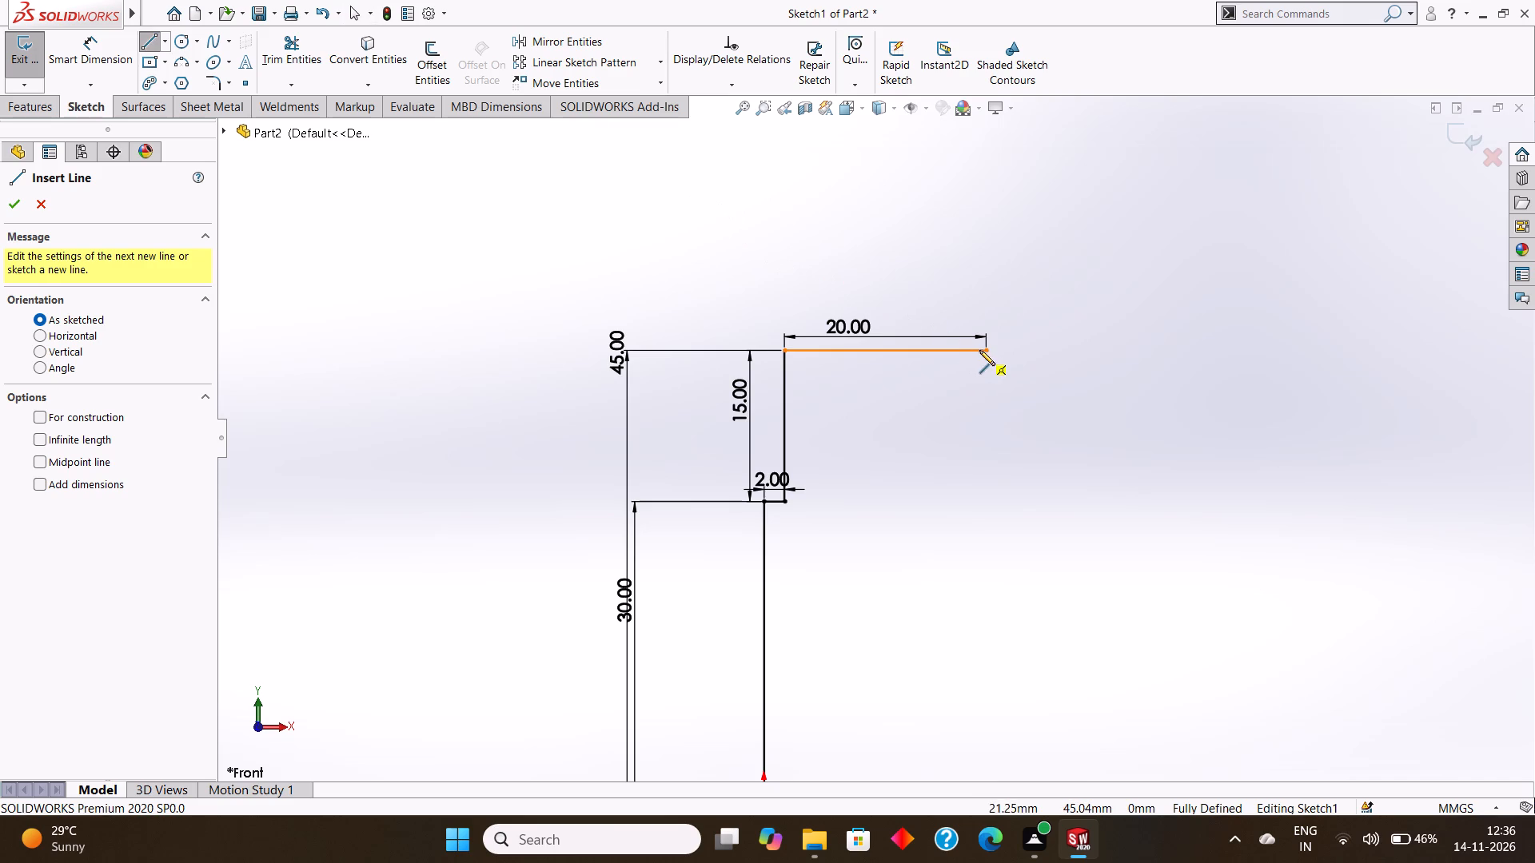
left_click(985, 350)
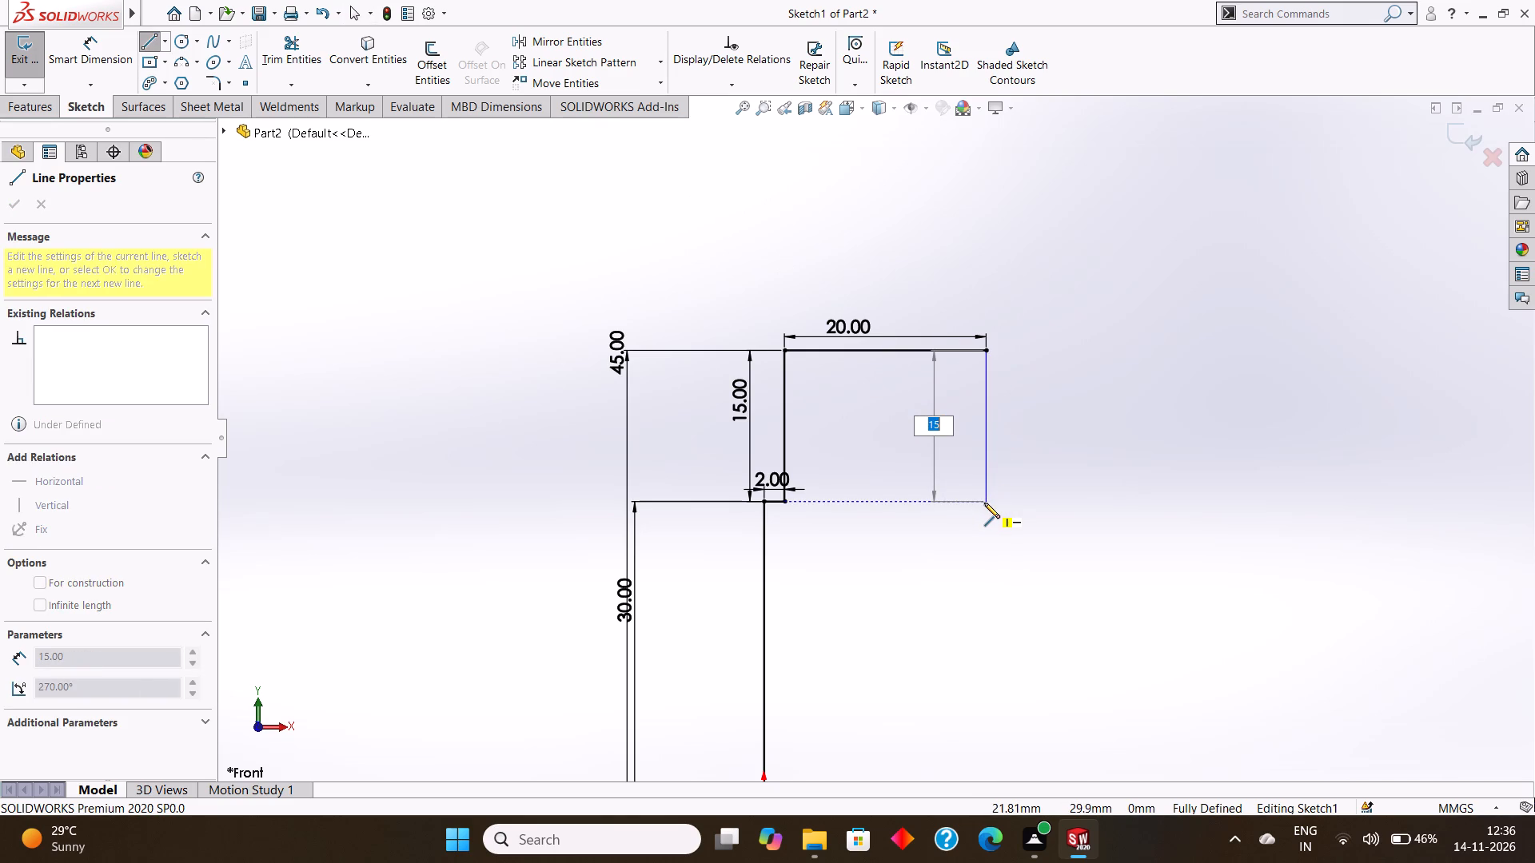
left_click(984, 503)
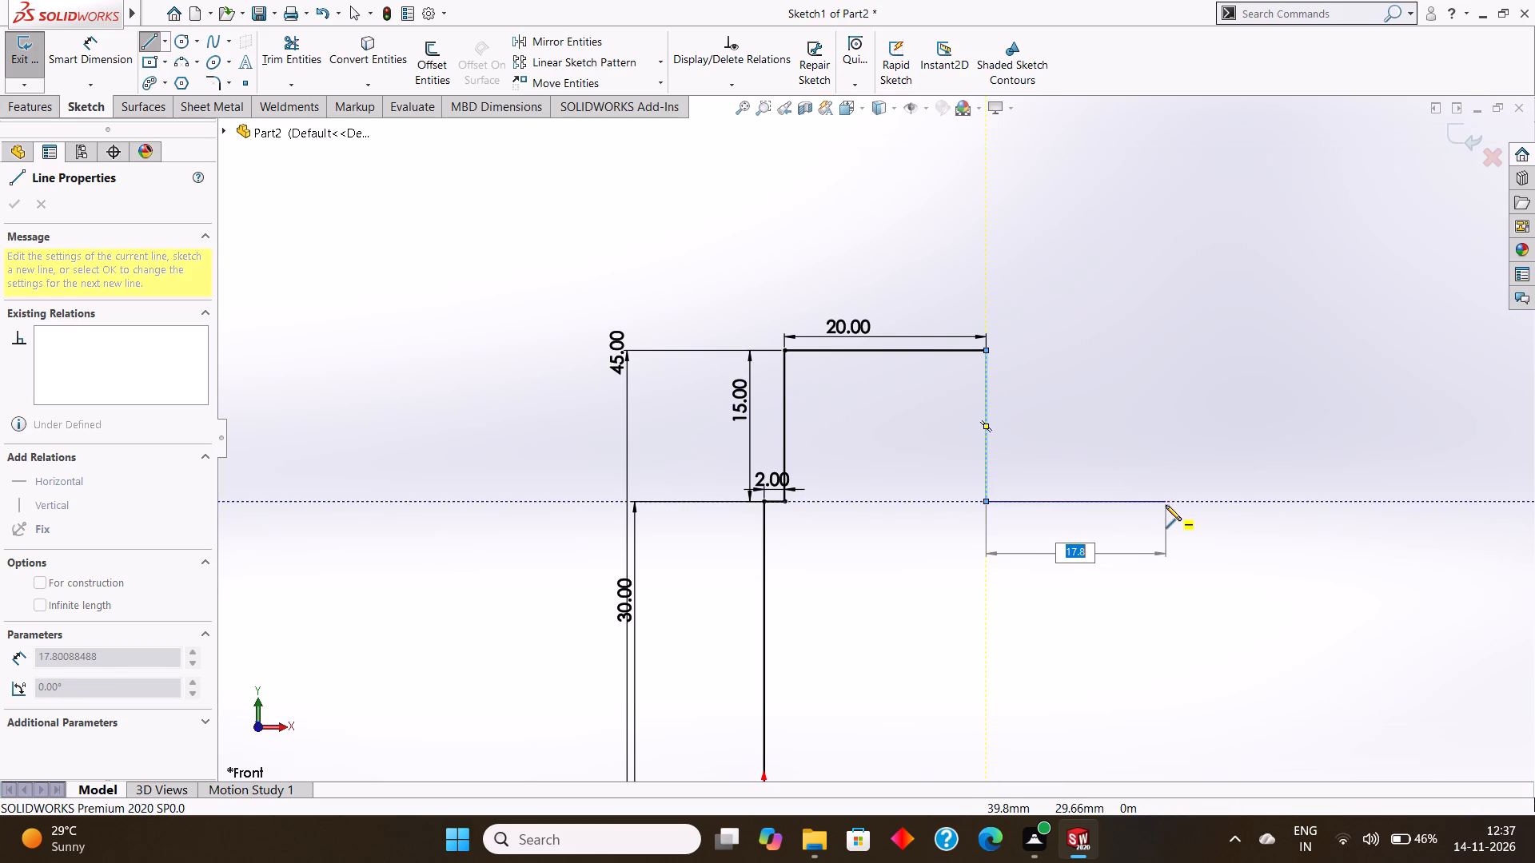
scroll(1166, 505, "up", 2)
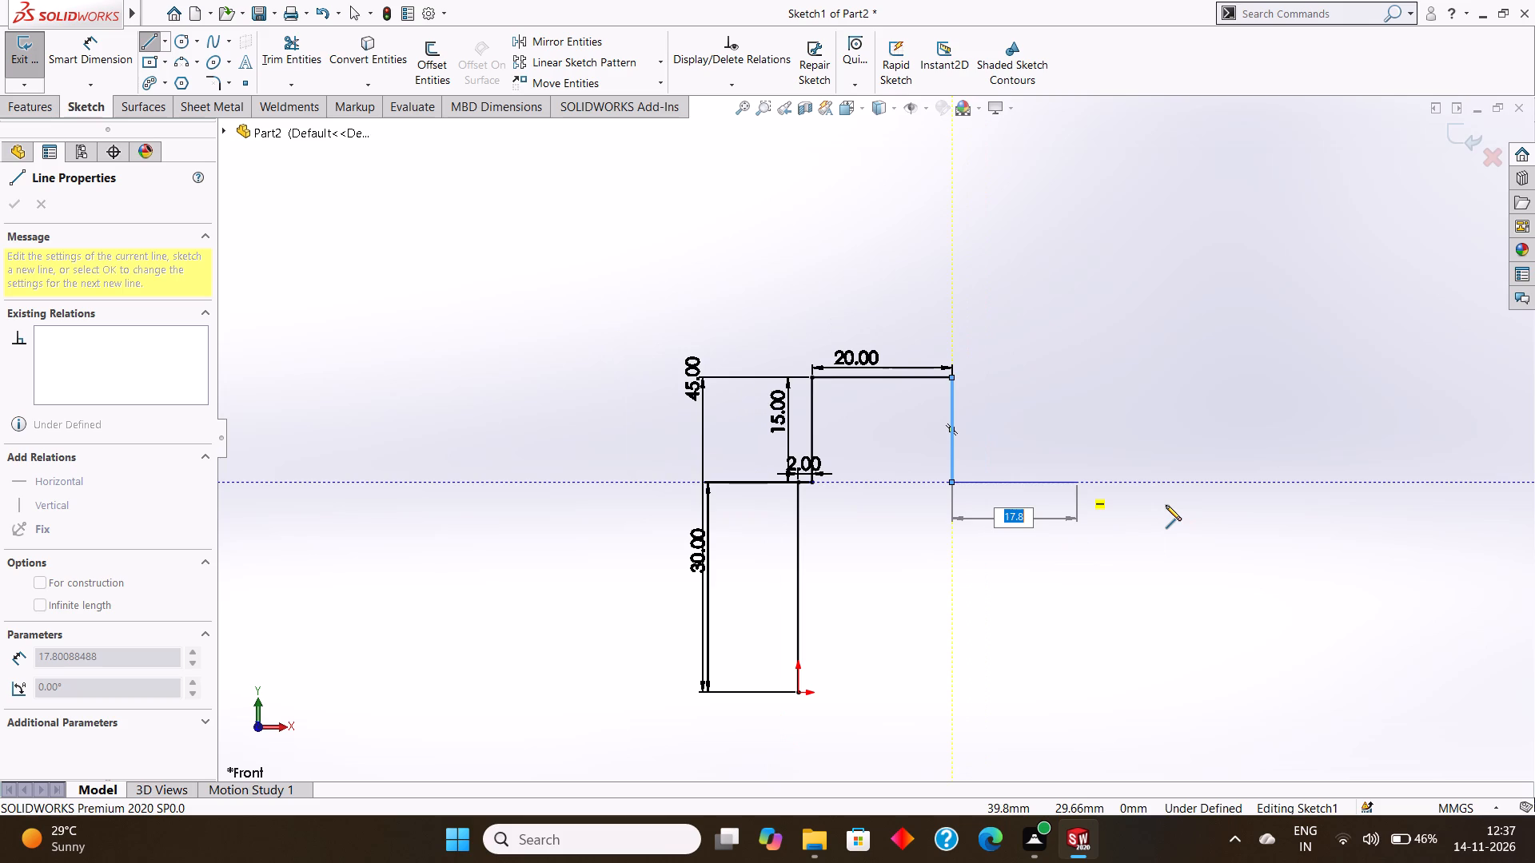
type("74")
type("-37")
key("Return")
key("Escape")
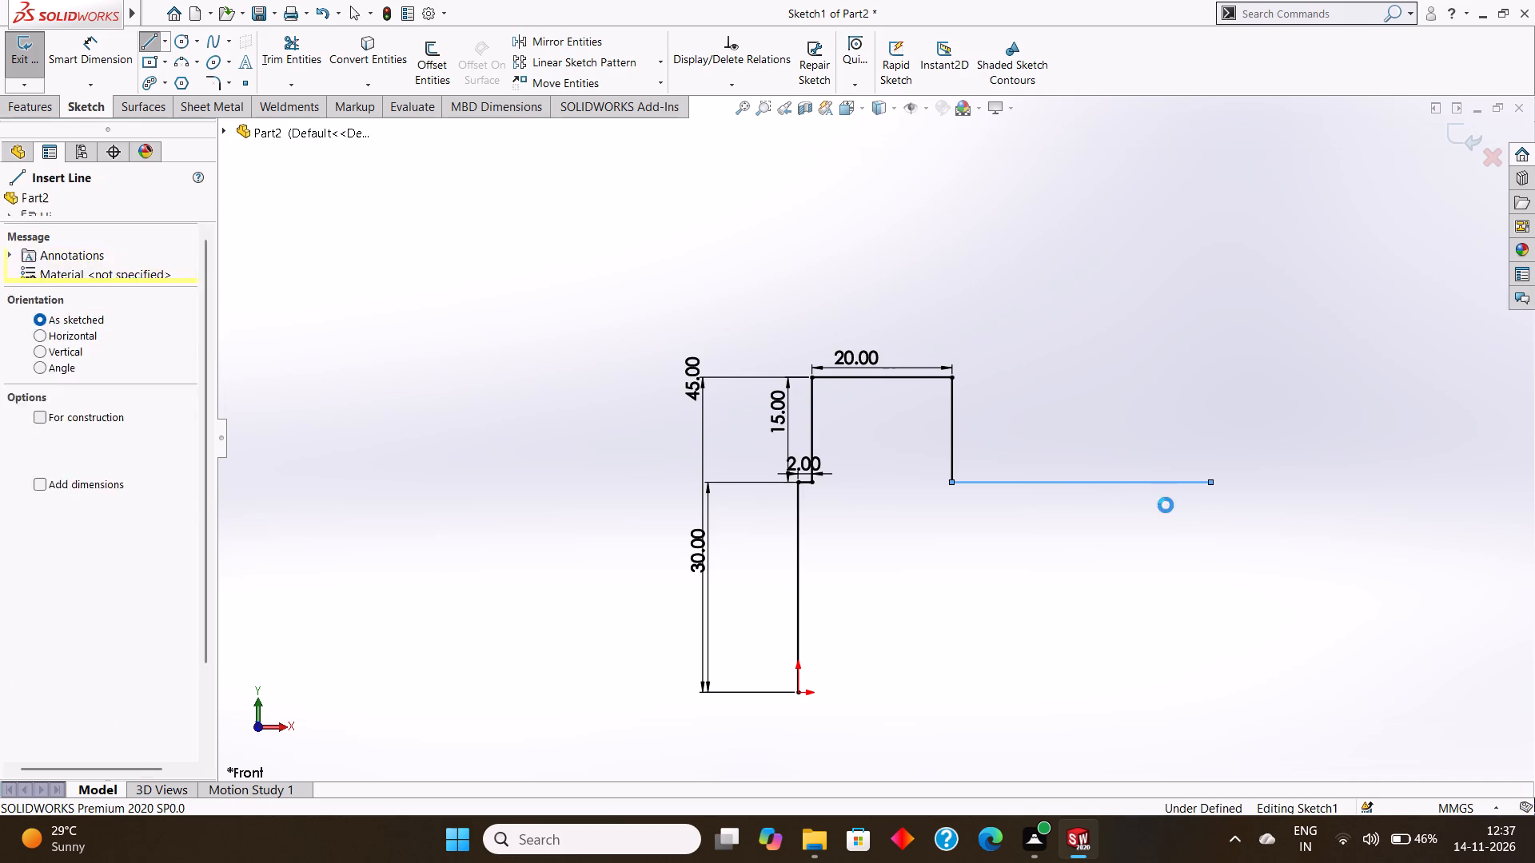
key("Escape")
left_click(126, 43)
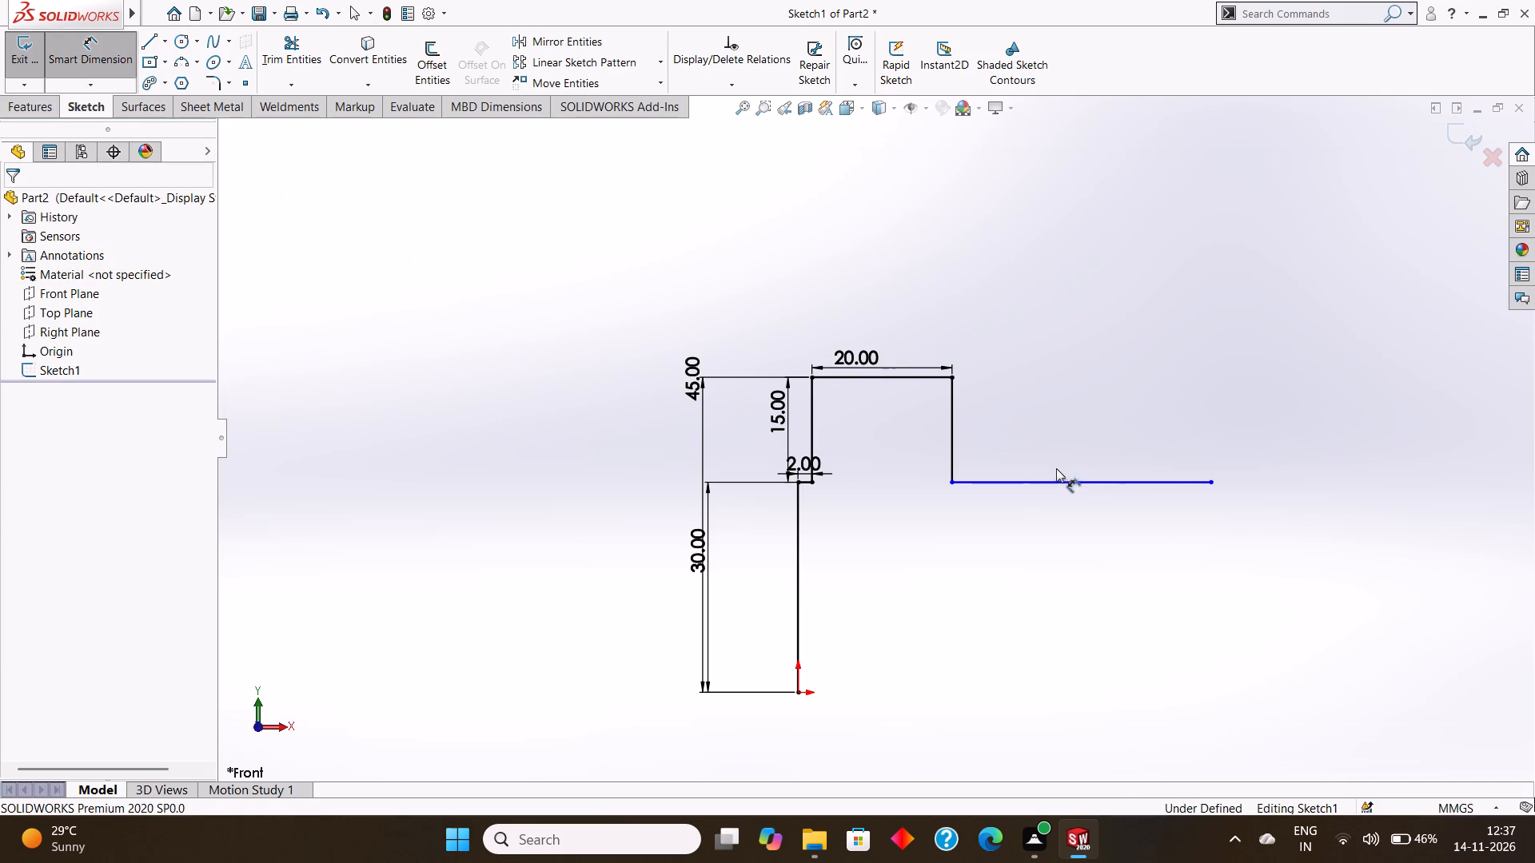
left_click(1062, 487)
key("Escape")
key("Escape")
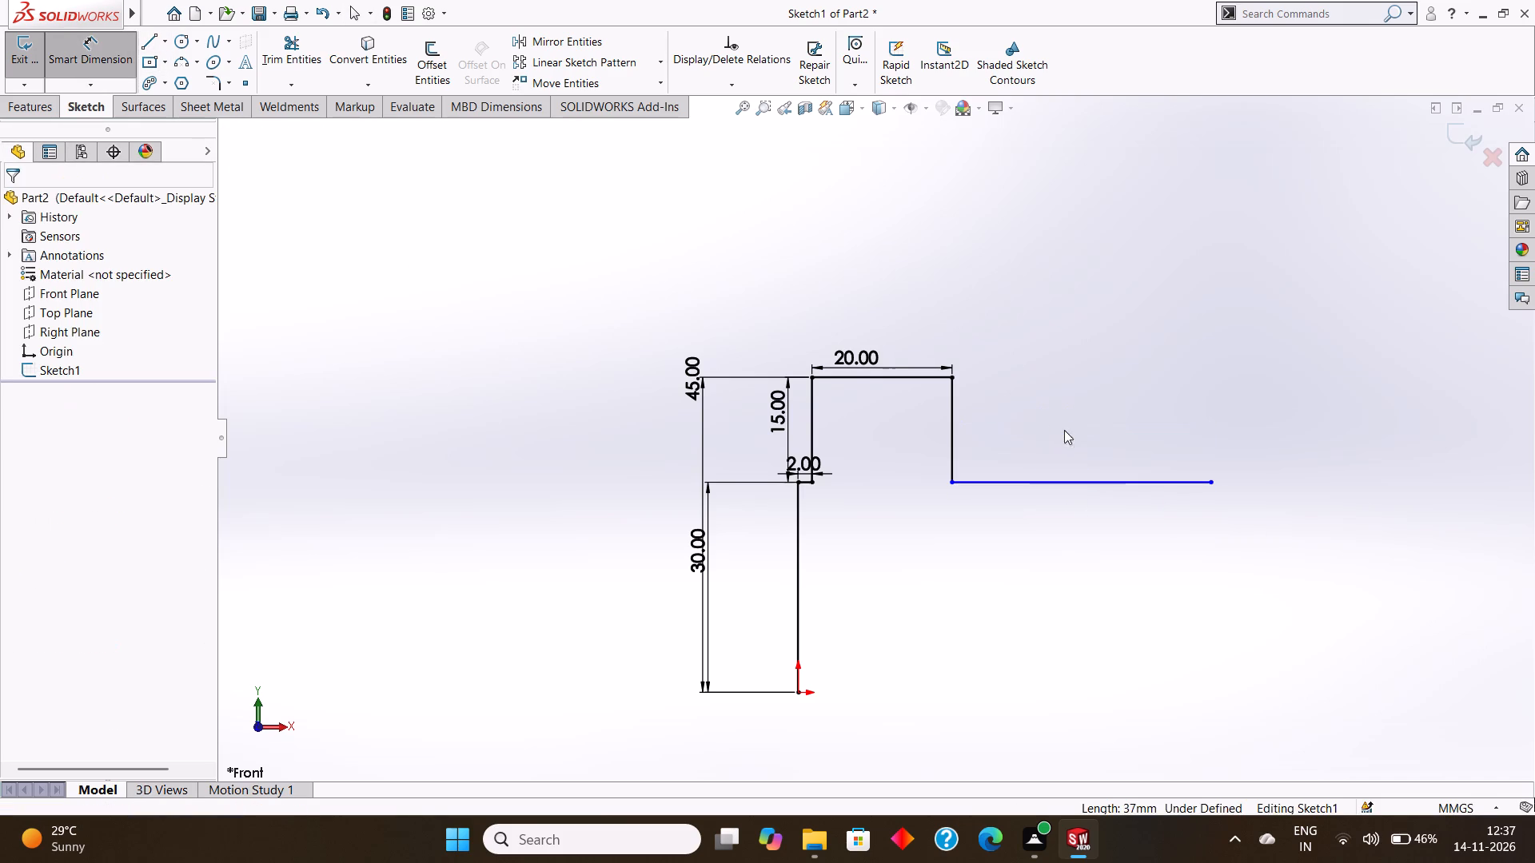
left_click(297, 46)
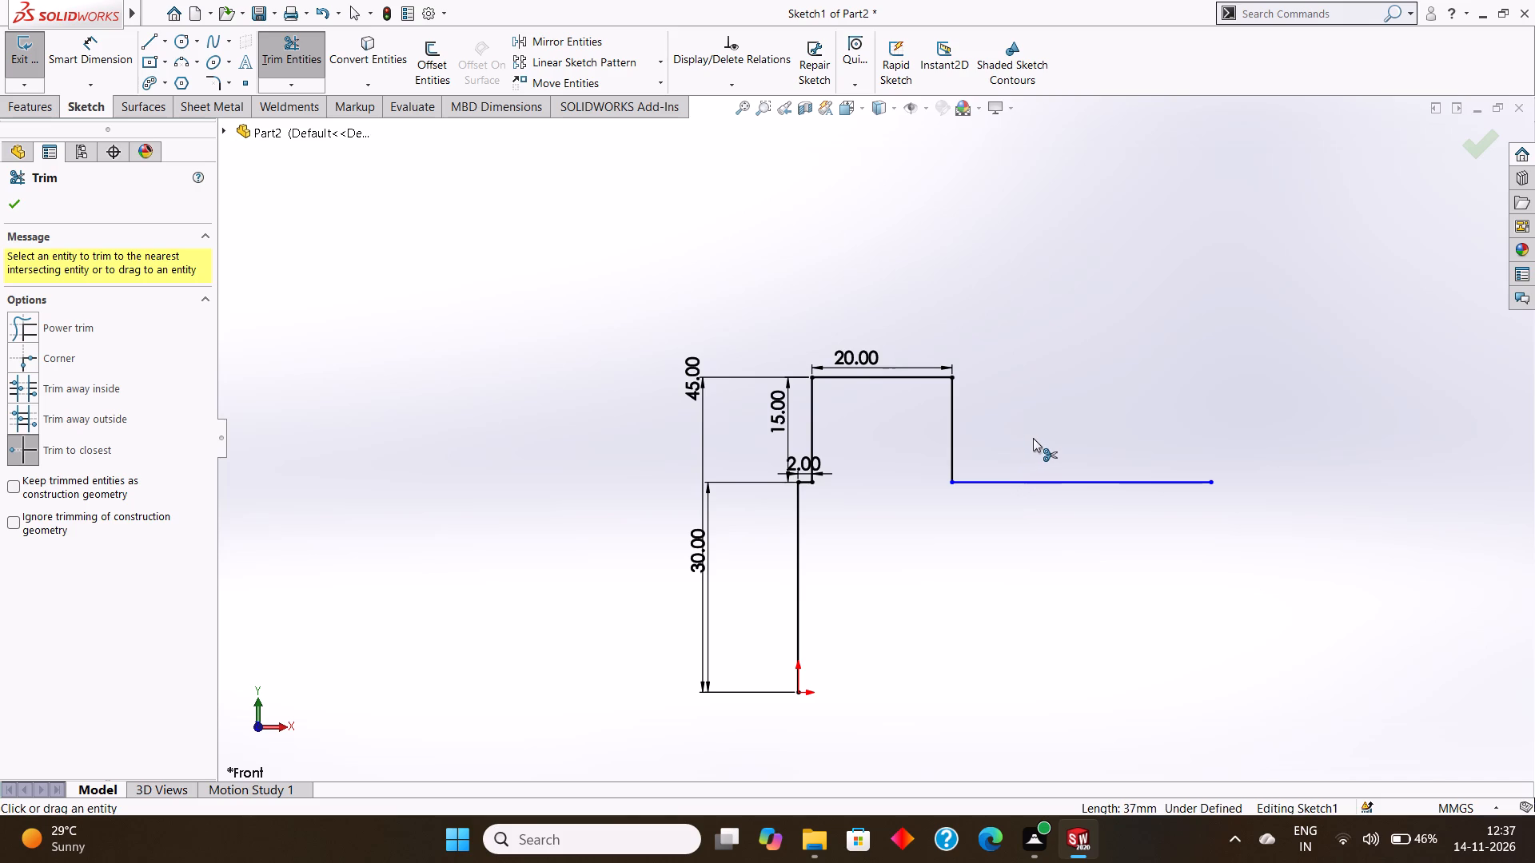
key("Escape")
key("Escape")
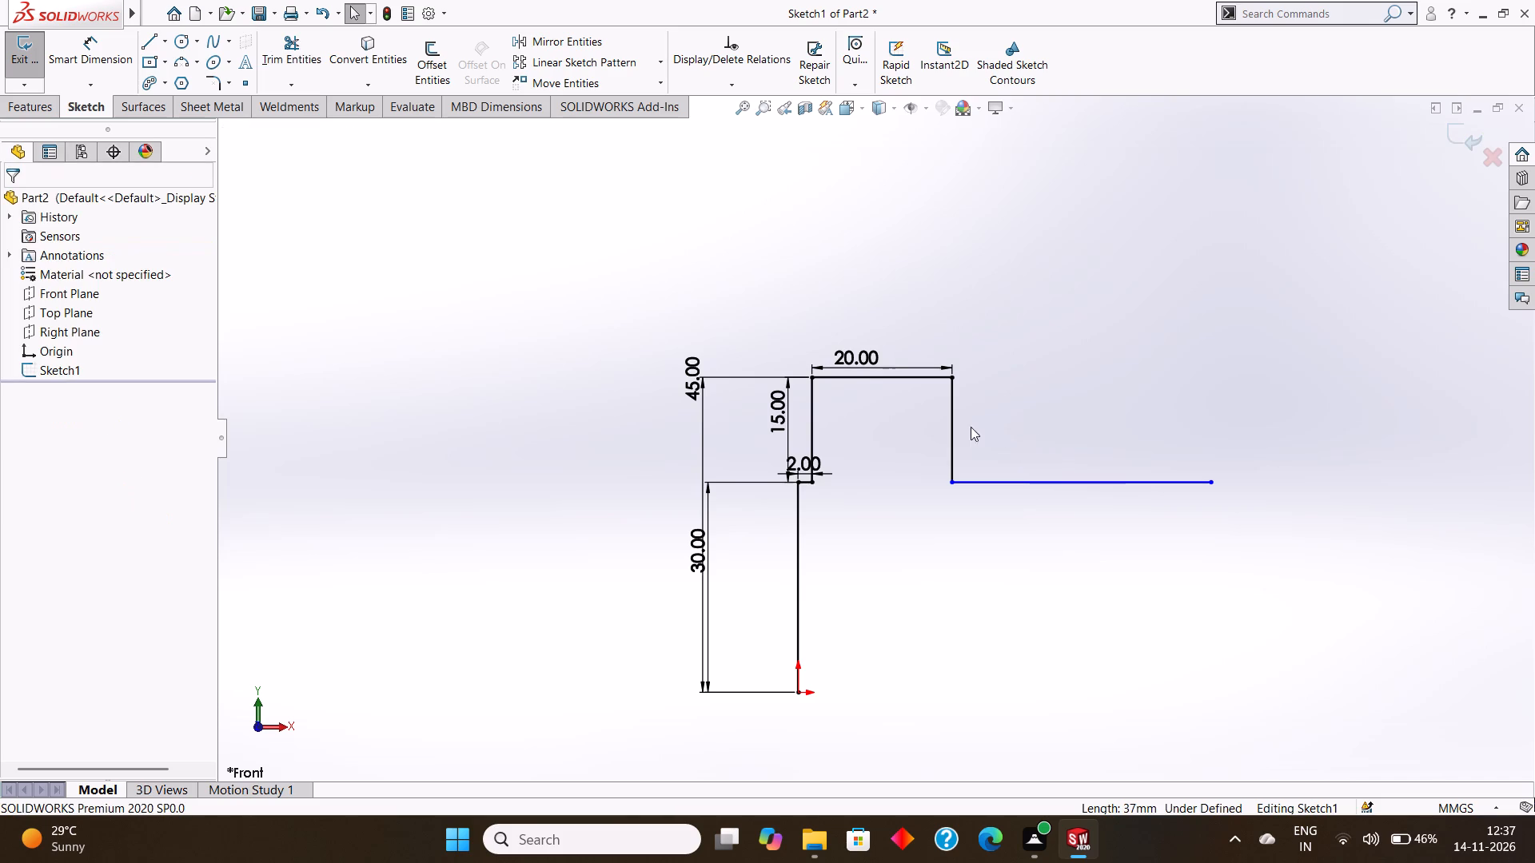
Dimension the horizontal line that runs right from the foot of the 15 mm drop, keeping its drawn length.
left_click(90, 56)
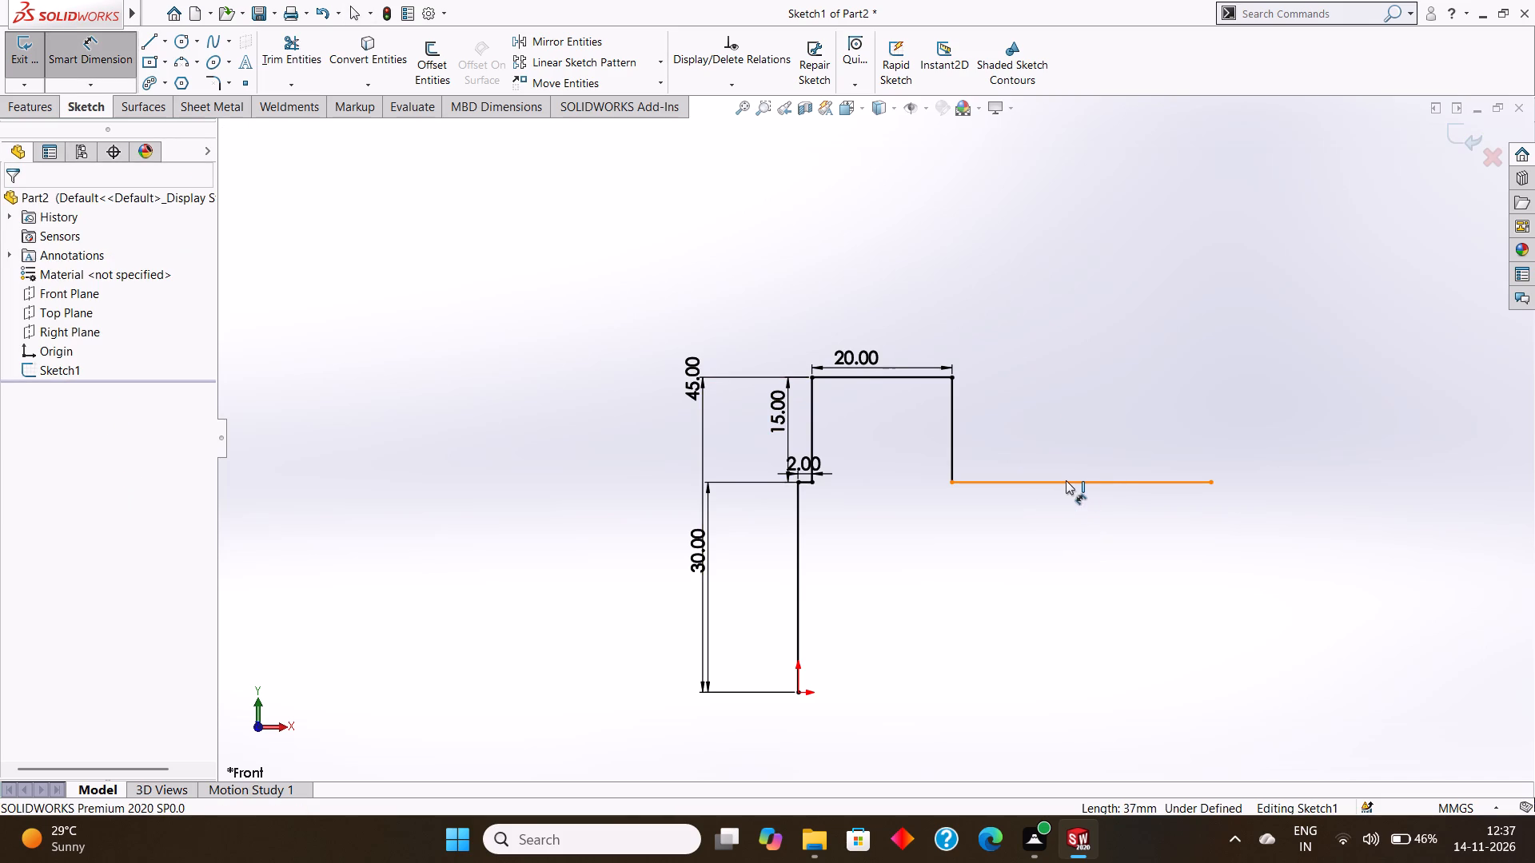
left_click(1063, 479)
left_click(1059, 398)
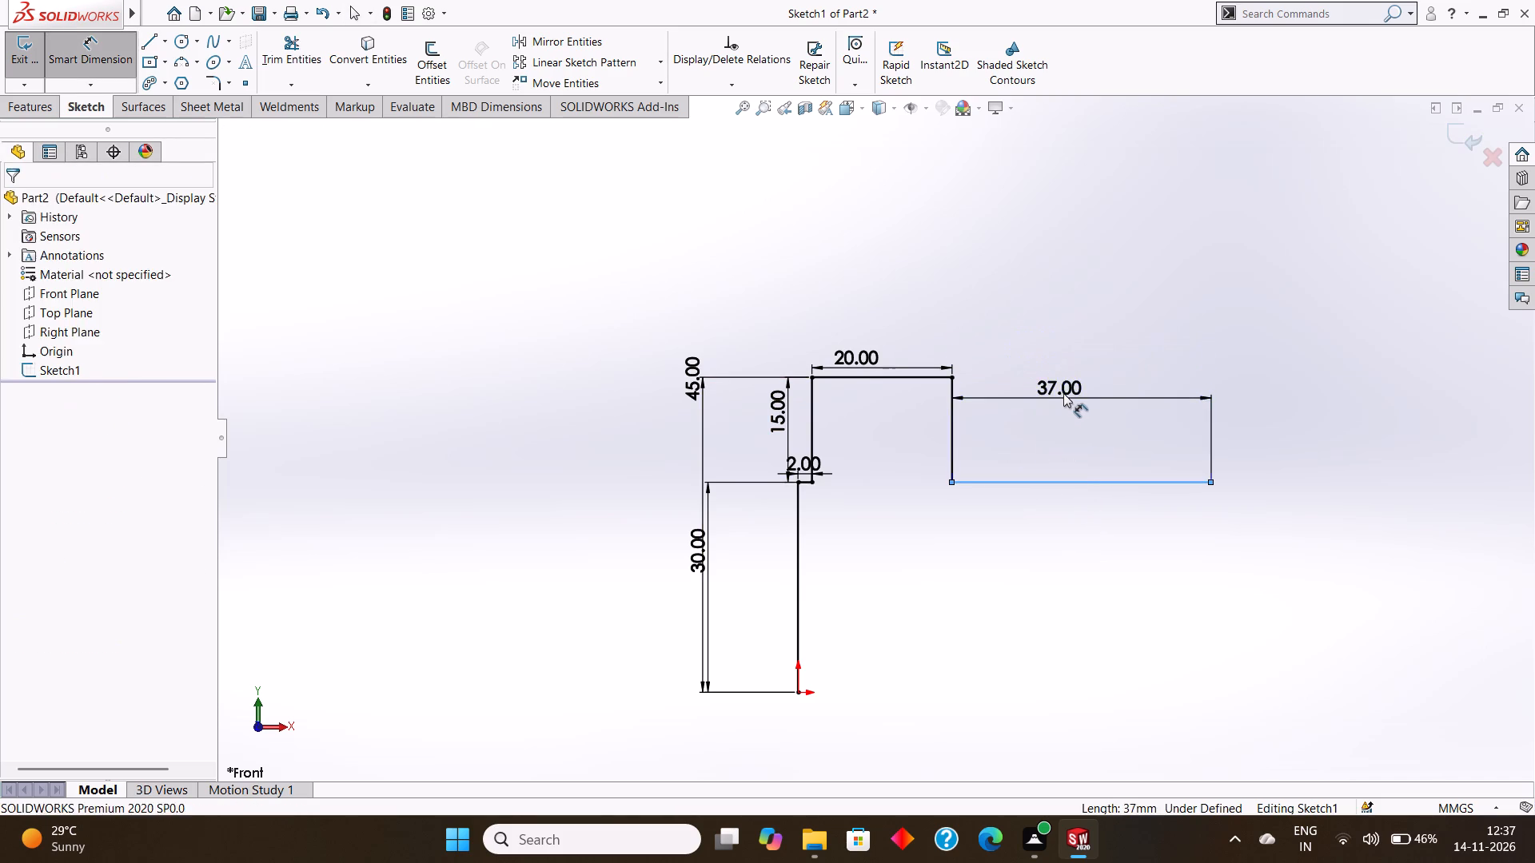
left_click(995, 365)
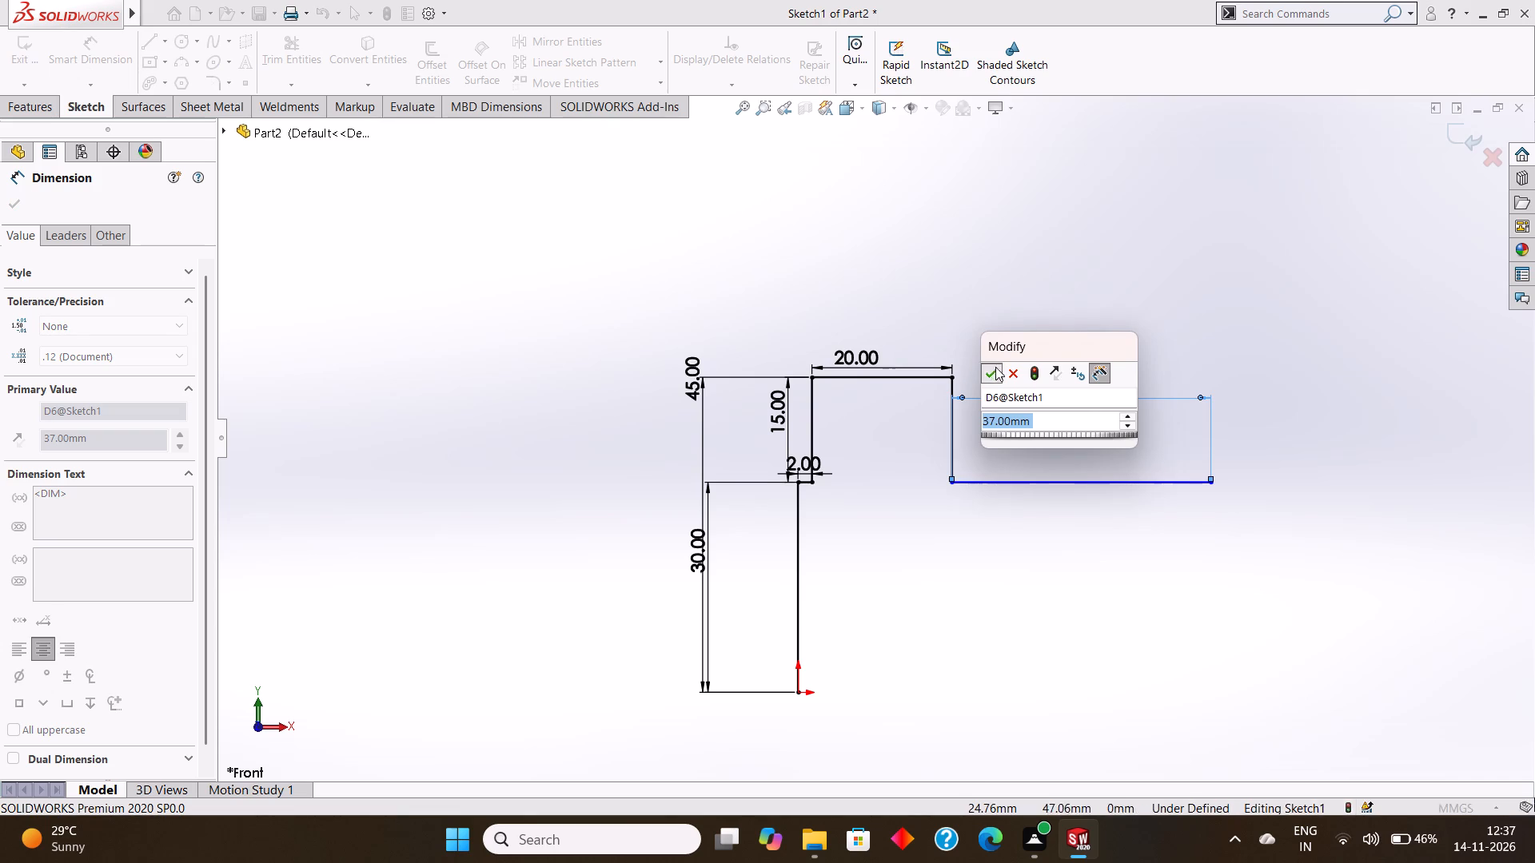
Dimension the vertical distance from the origin to the free end of the 37 mm line, keeping its drawn value.
left_click(796, 694)
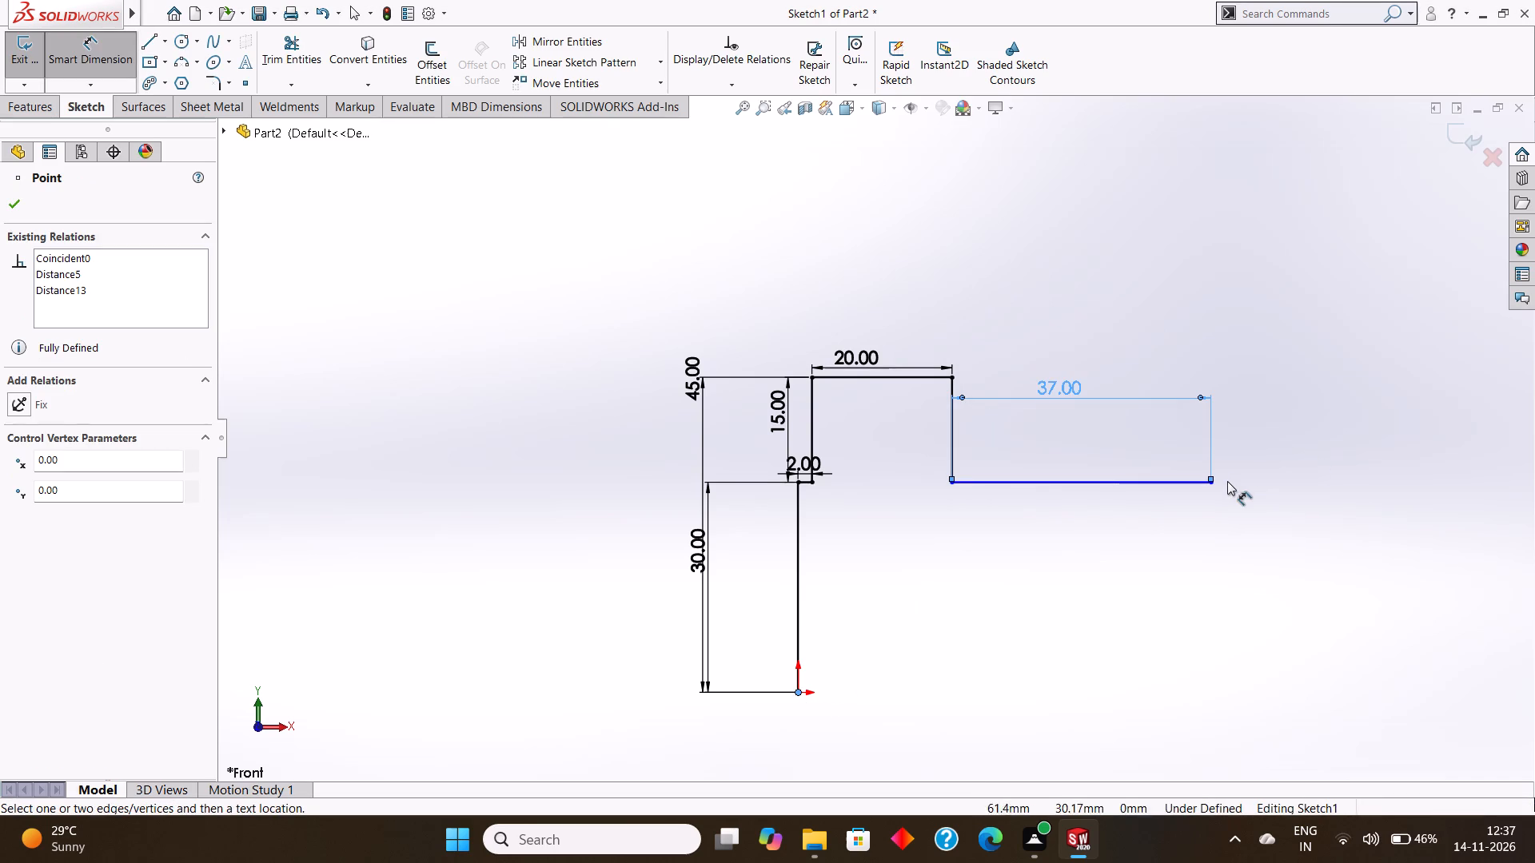
left_click(1214, 483)
left_click(1429, 520)
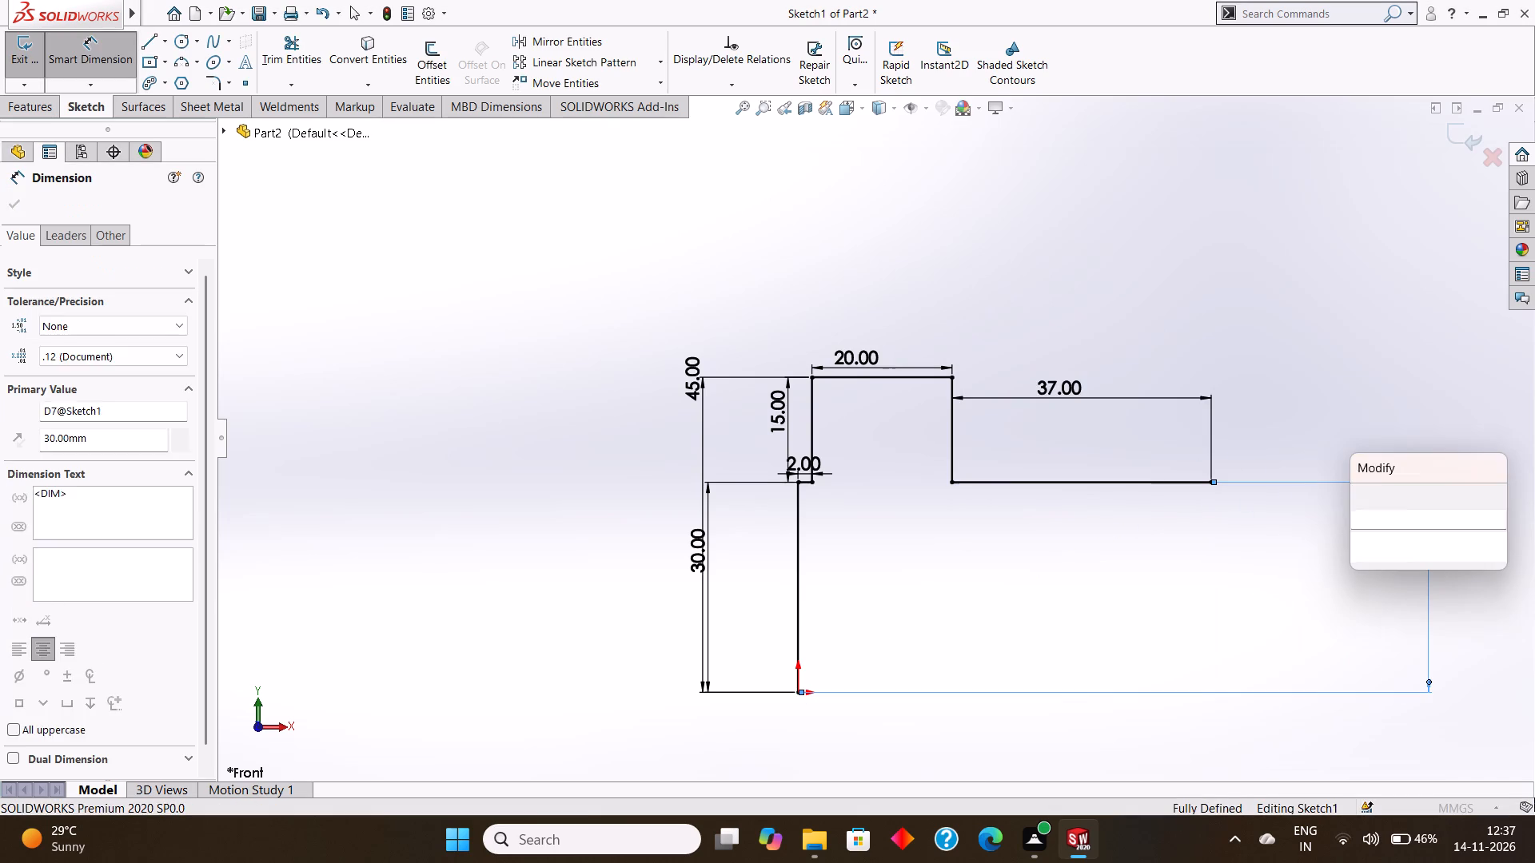
left_click(1361, 503)
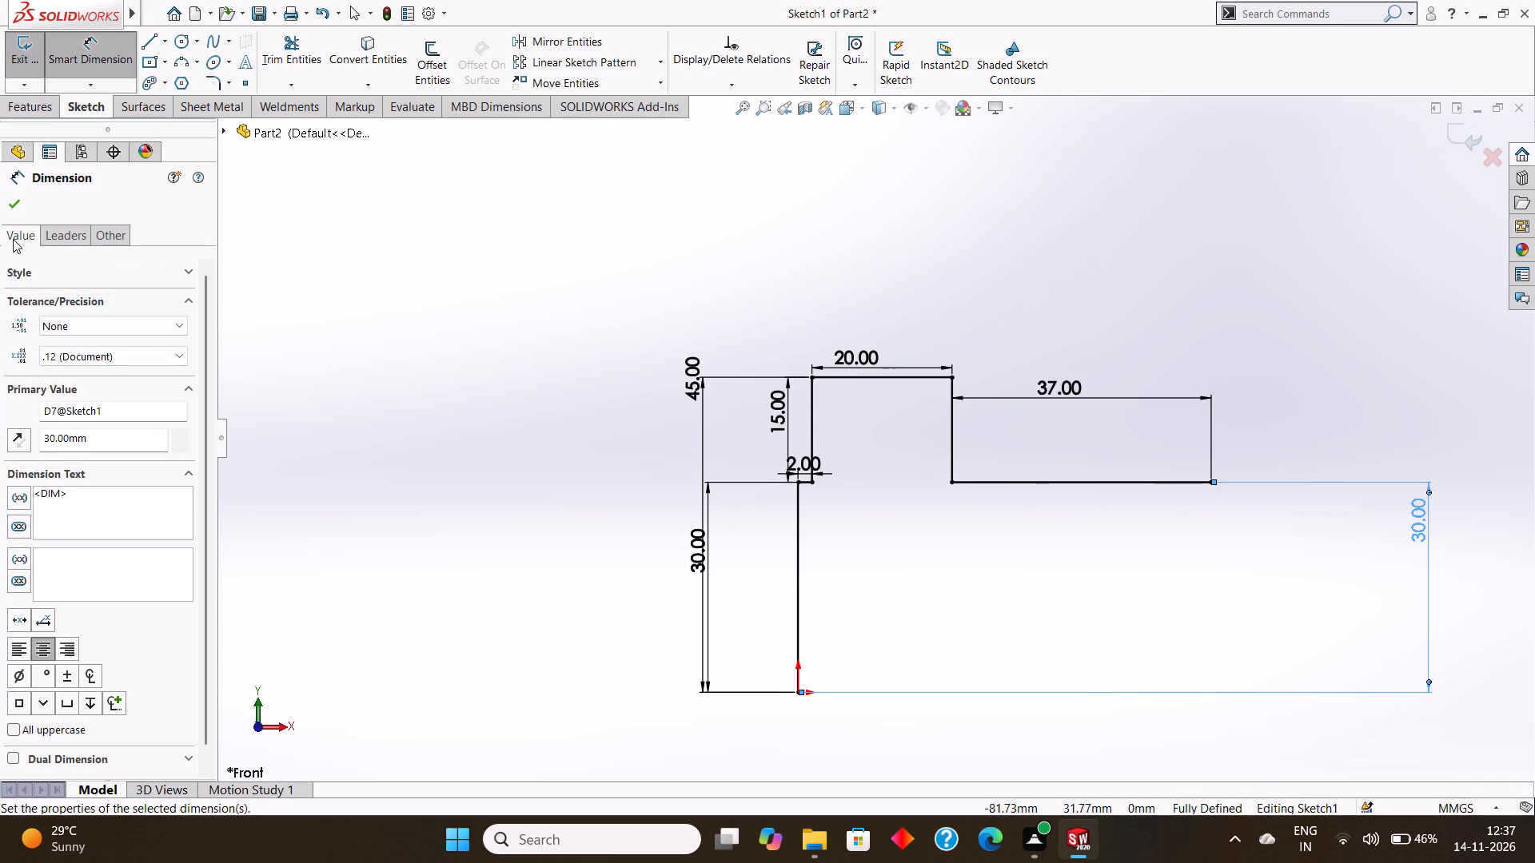
left_click(14, 206)
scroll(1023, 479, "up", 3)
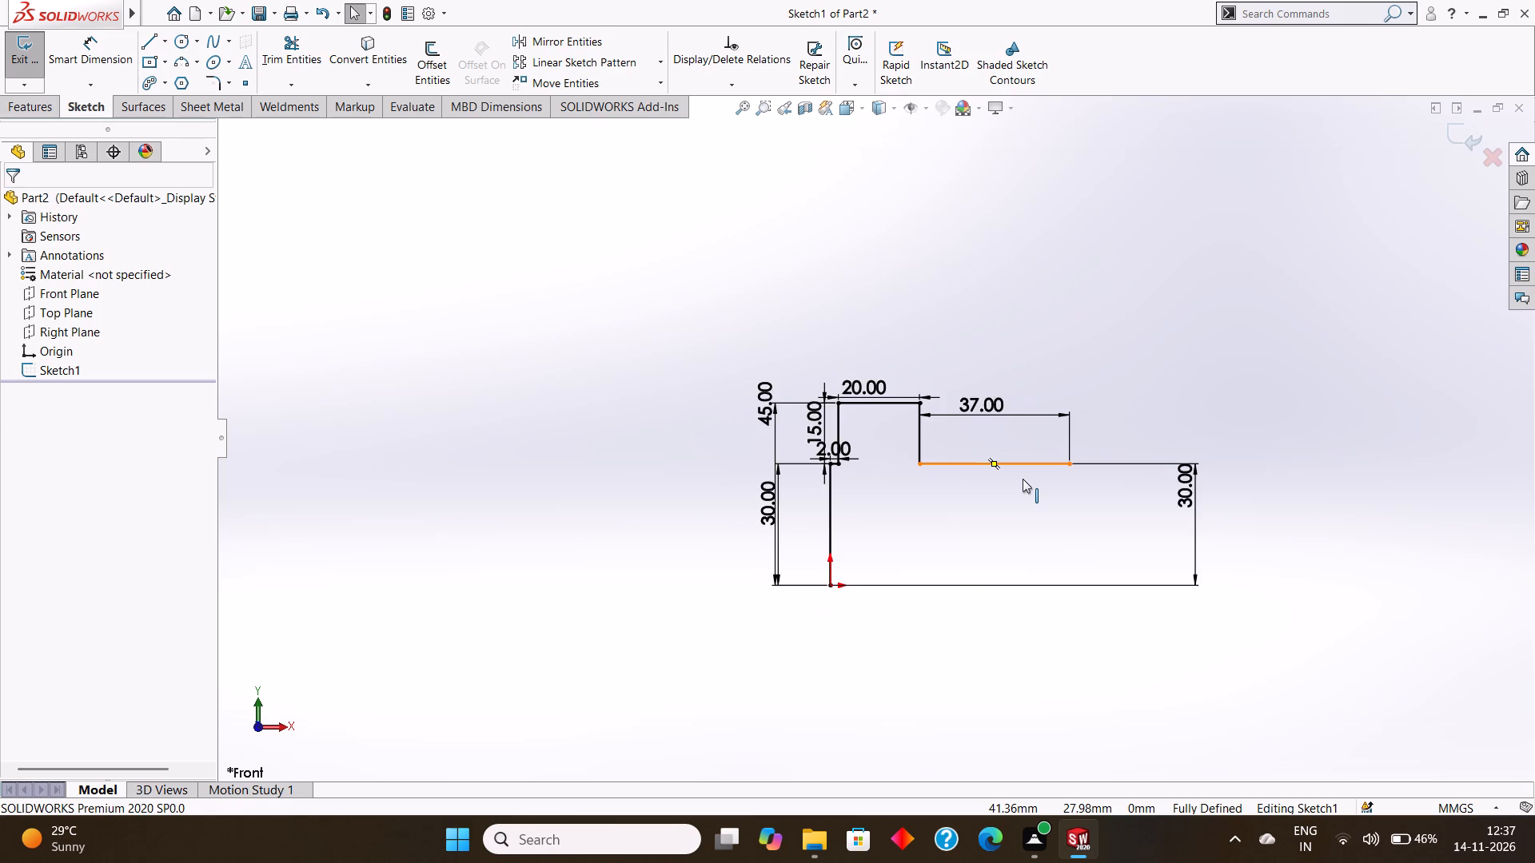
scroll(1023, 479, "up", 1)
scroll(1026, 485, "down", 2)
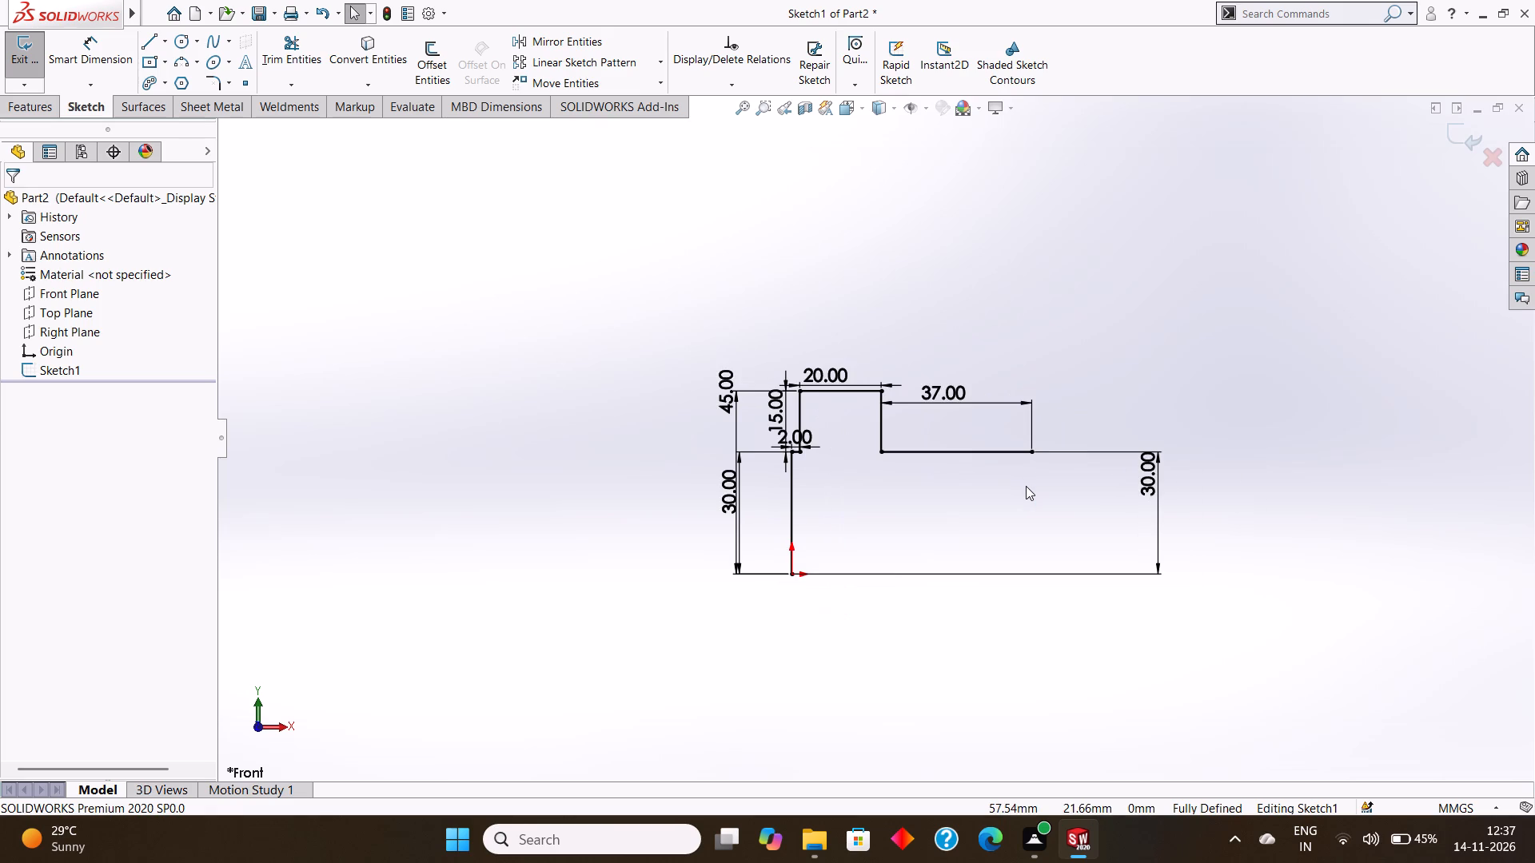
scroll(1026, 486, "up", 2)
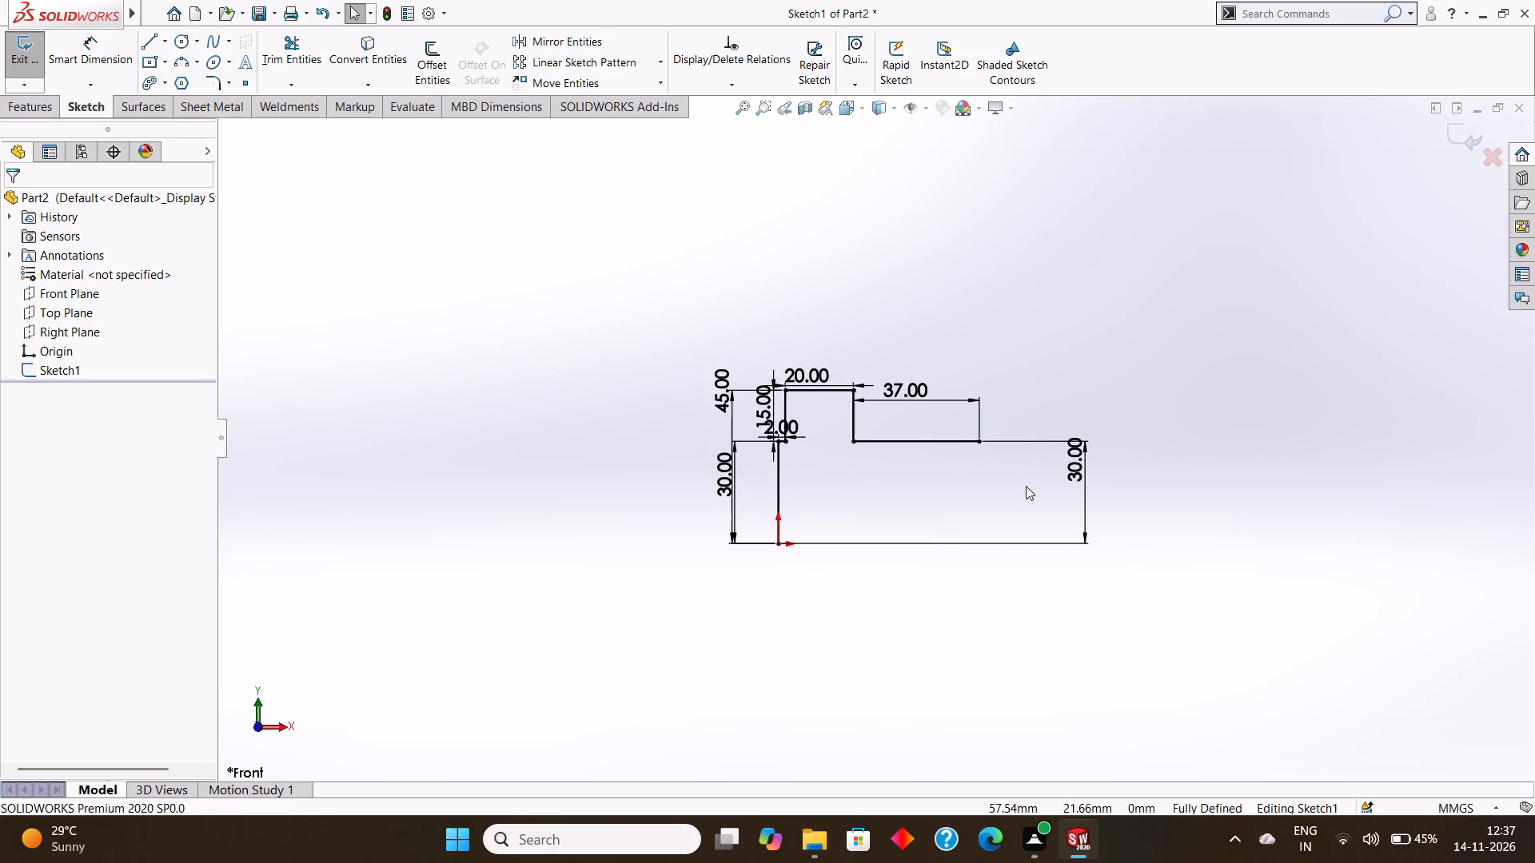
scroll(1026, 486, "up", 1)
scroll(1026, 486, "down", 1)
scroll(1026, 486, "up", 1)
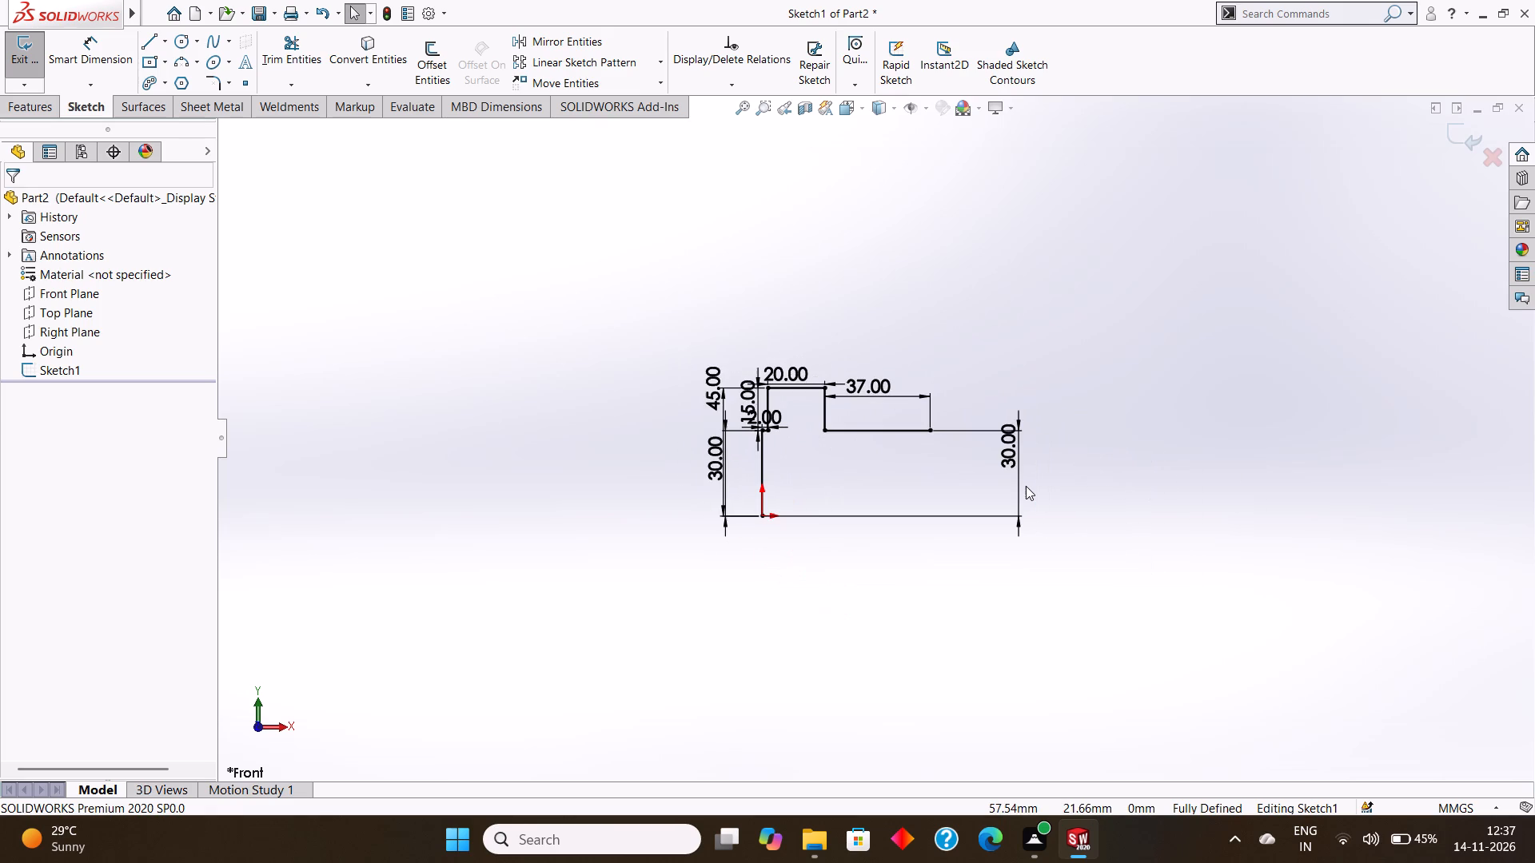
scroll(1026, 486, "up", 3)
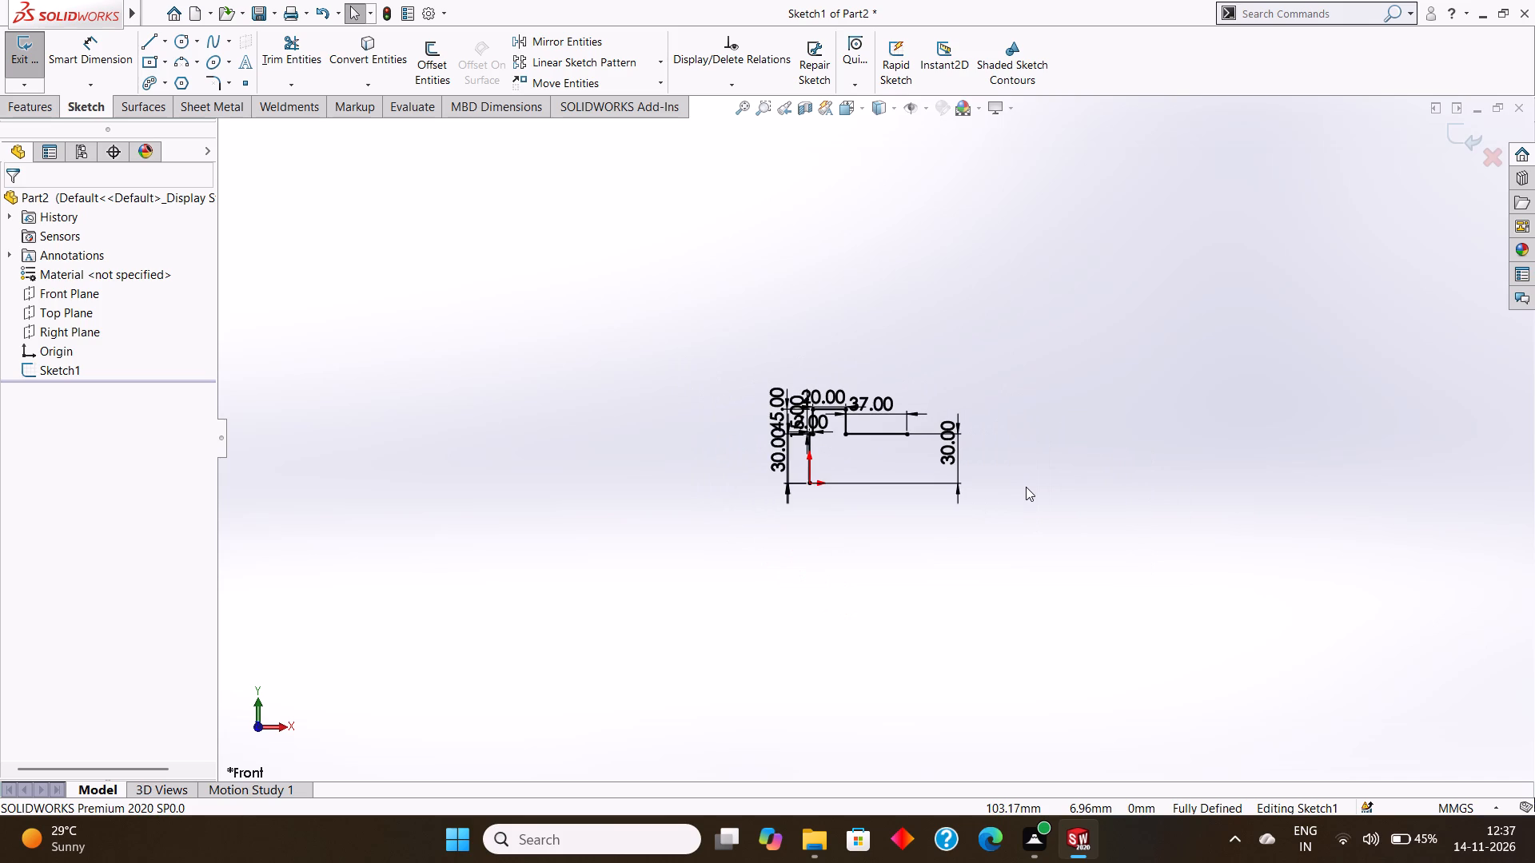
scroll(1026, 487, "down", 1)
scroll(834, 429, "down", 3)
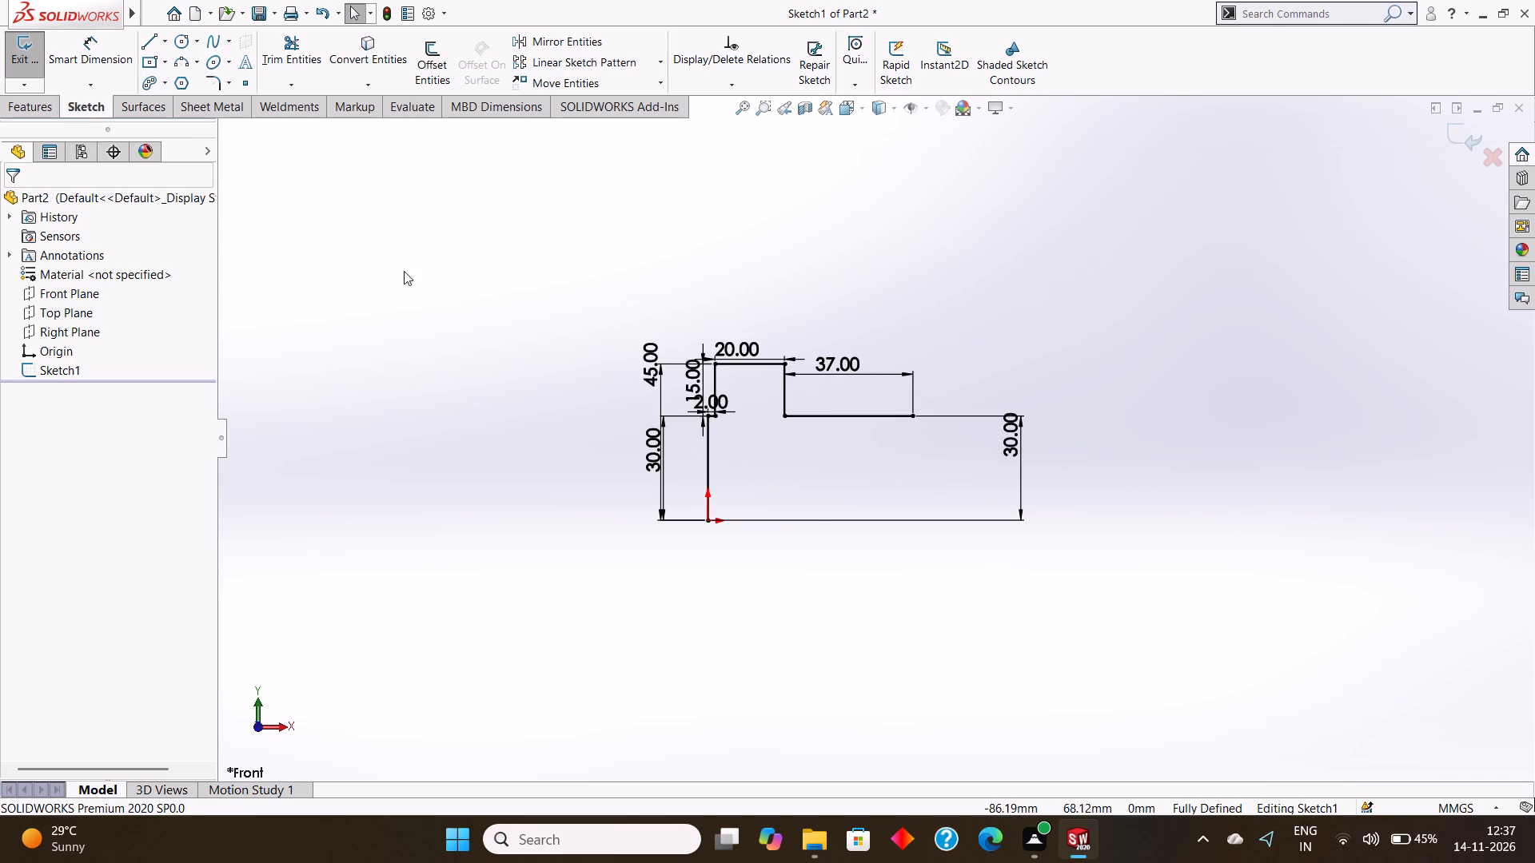
From the origin, sketch a 74 mm horizontal base line to the right and a 30 mm vertical line up from its end.
left_click(150, 42)
left_click(708, 523)
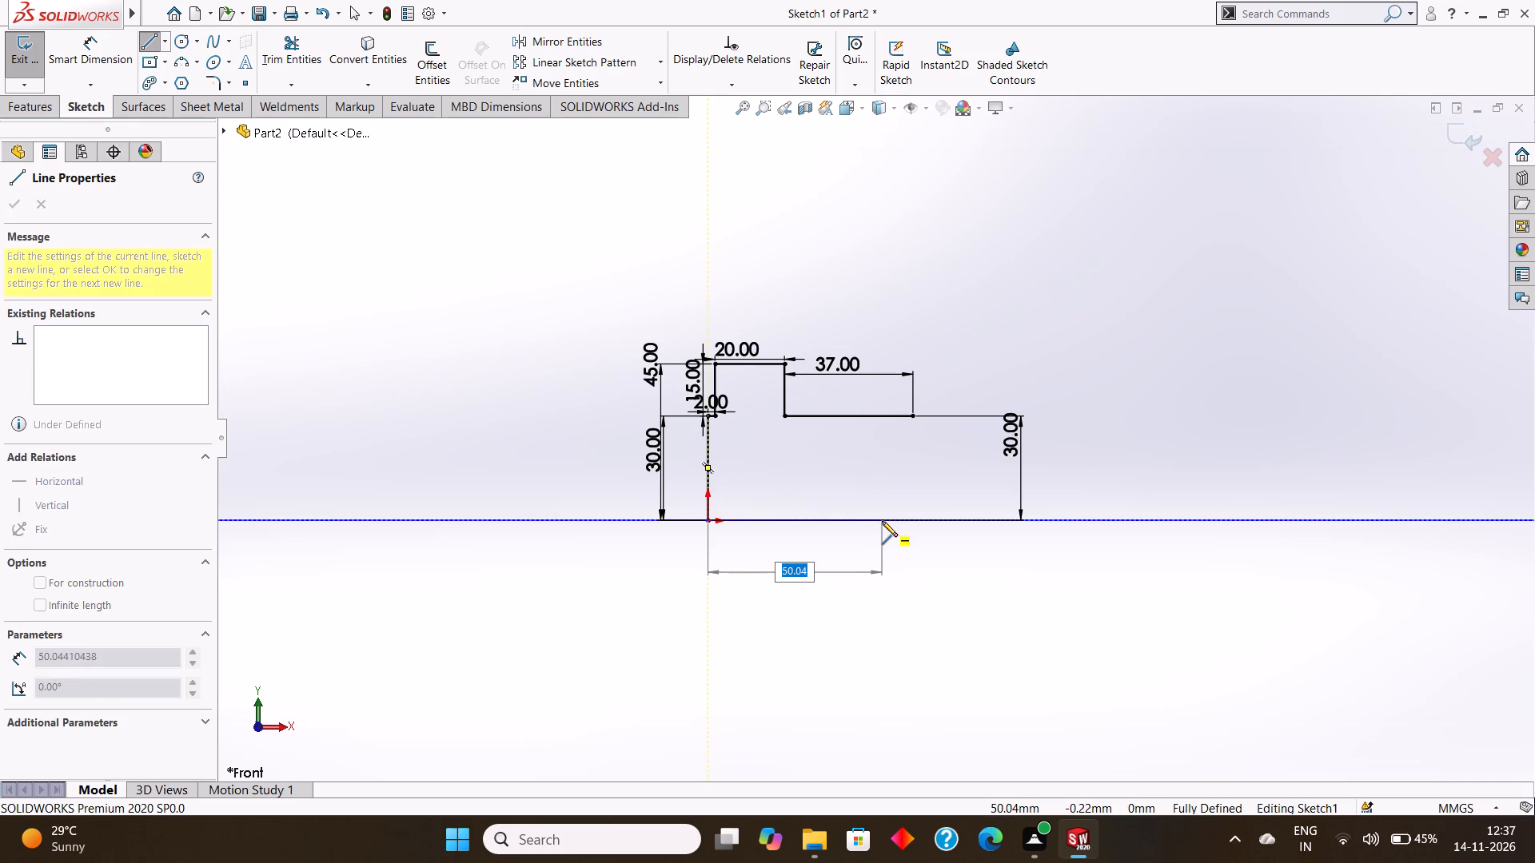
key("BackSpace")
type("74")
key("Return")
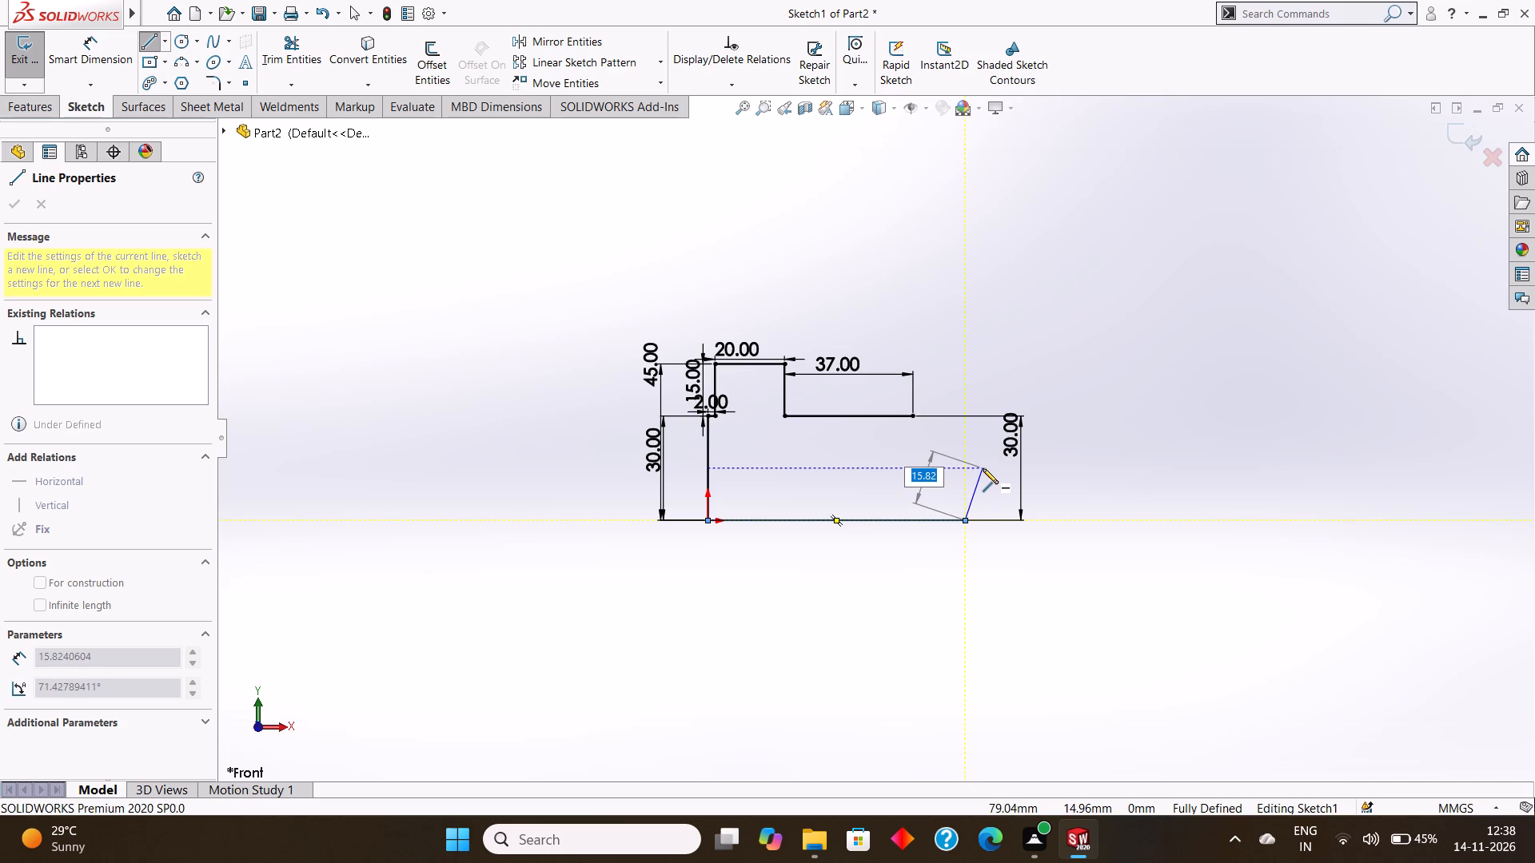
left_click(966, 415)
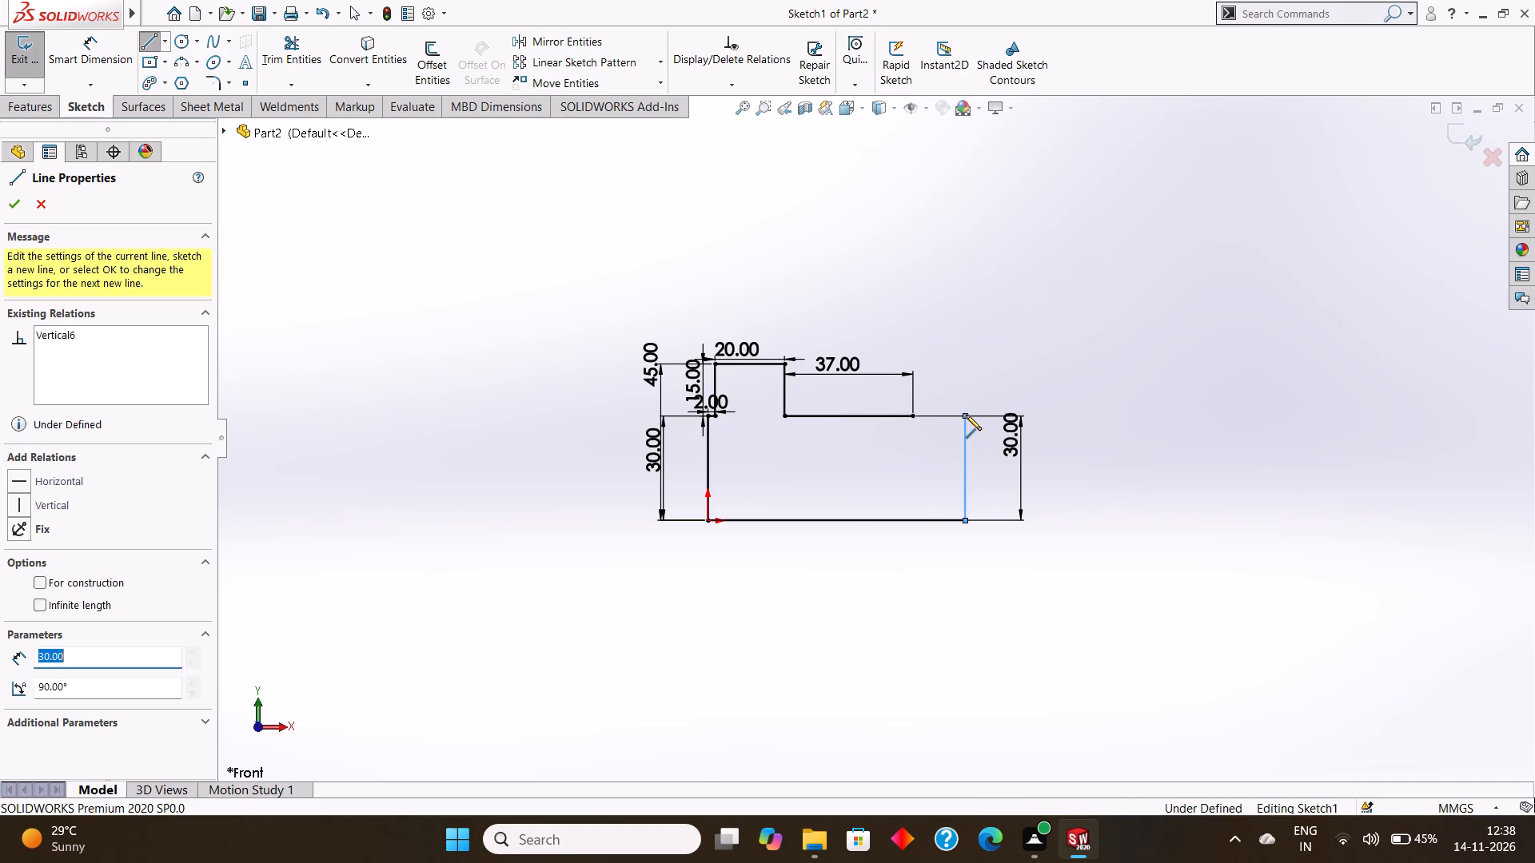
key("Escape")
key("Escape")
key("Escape")
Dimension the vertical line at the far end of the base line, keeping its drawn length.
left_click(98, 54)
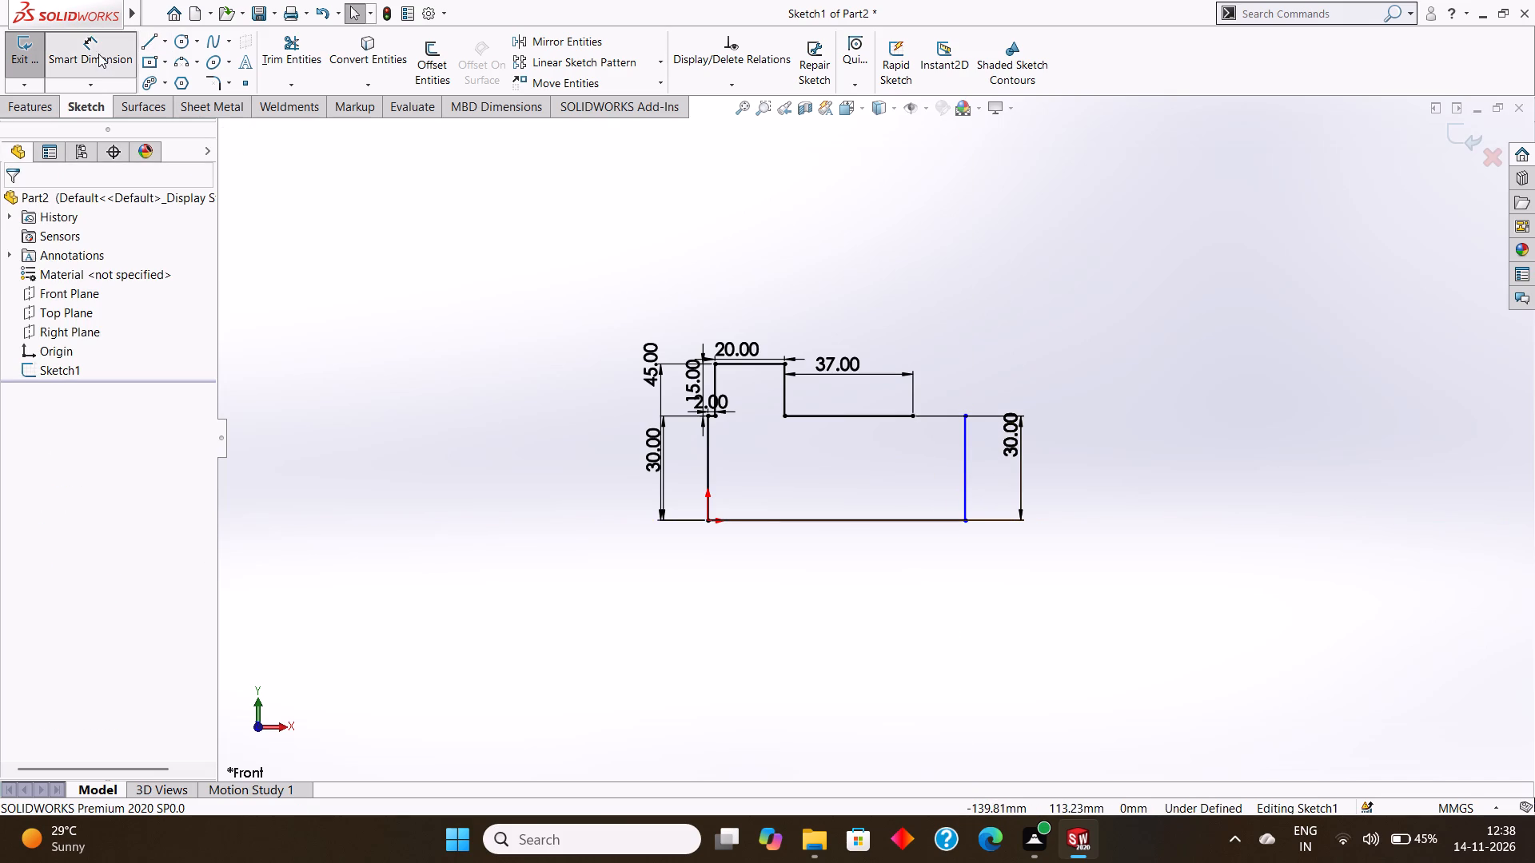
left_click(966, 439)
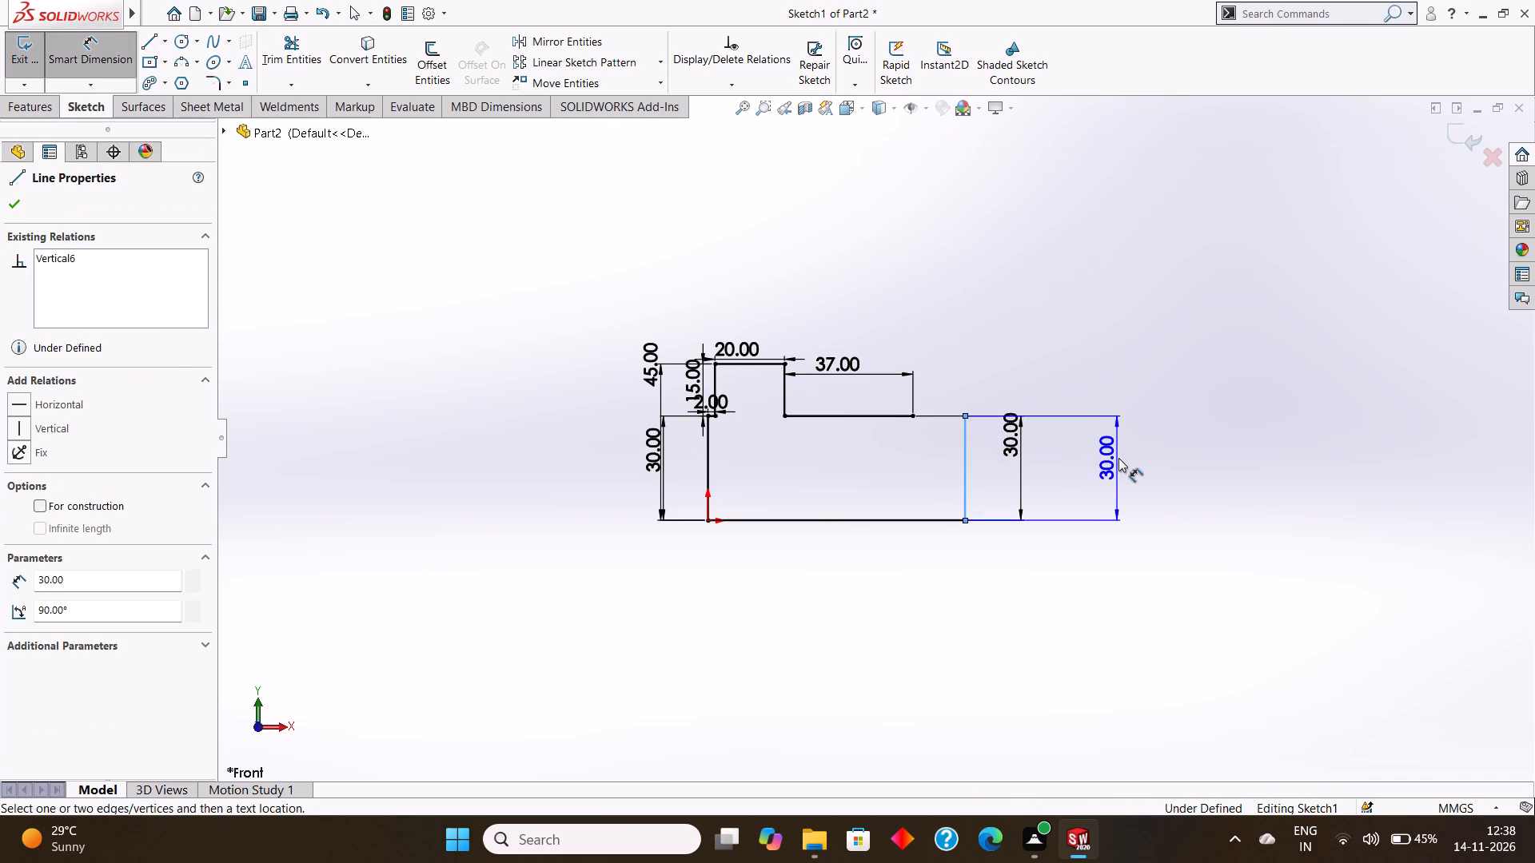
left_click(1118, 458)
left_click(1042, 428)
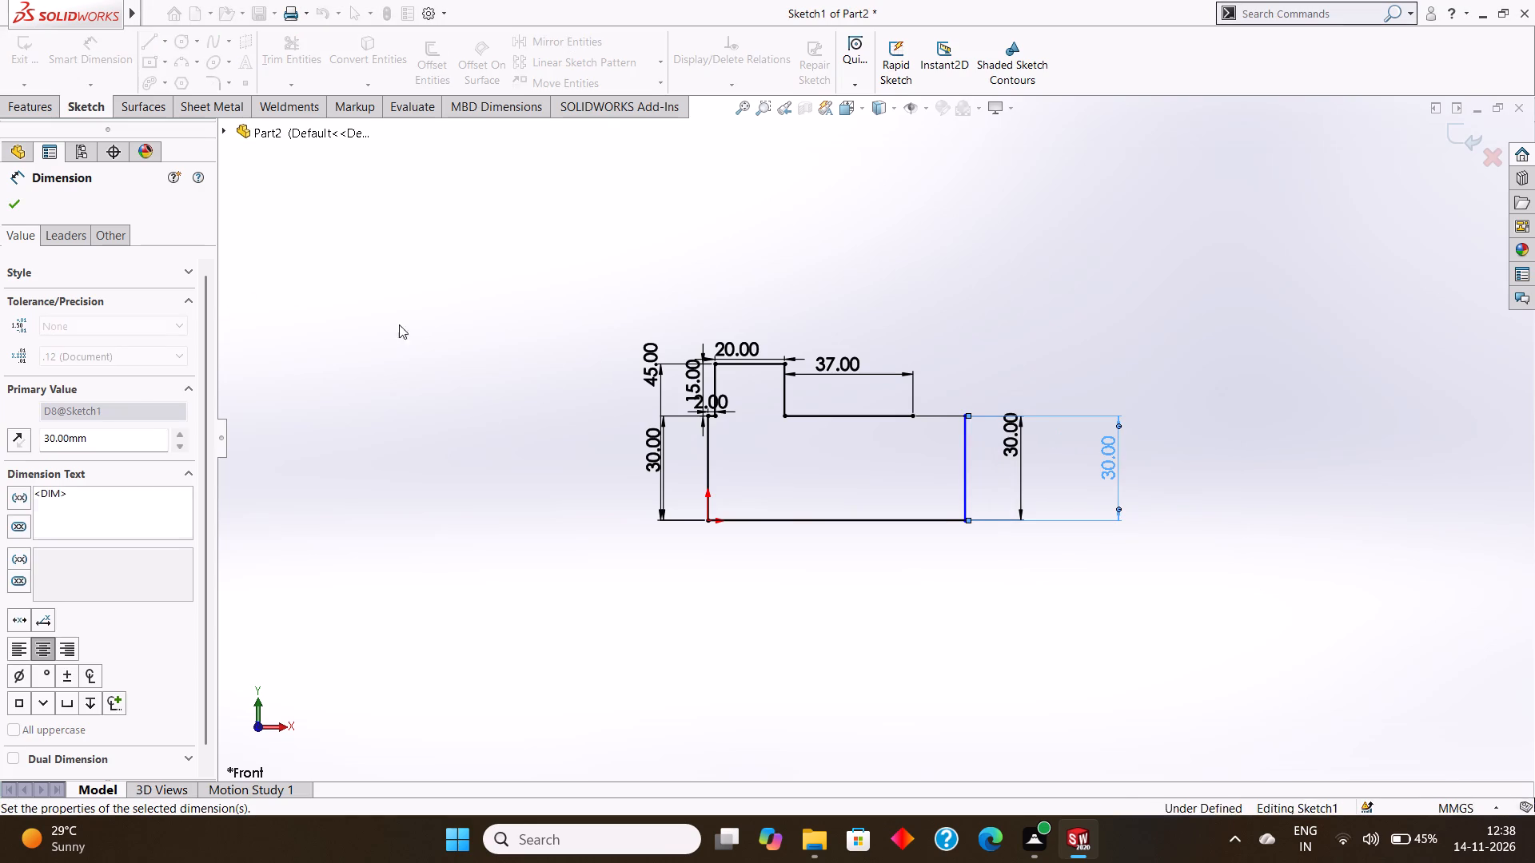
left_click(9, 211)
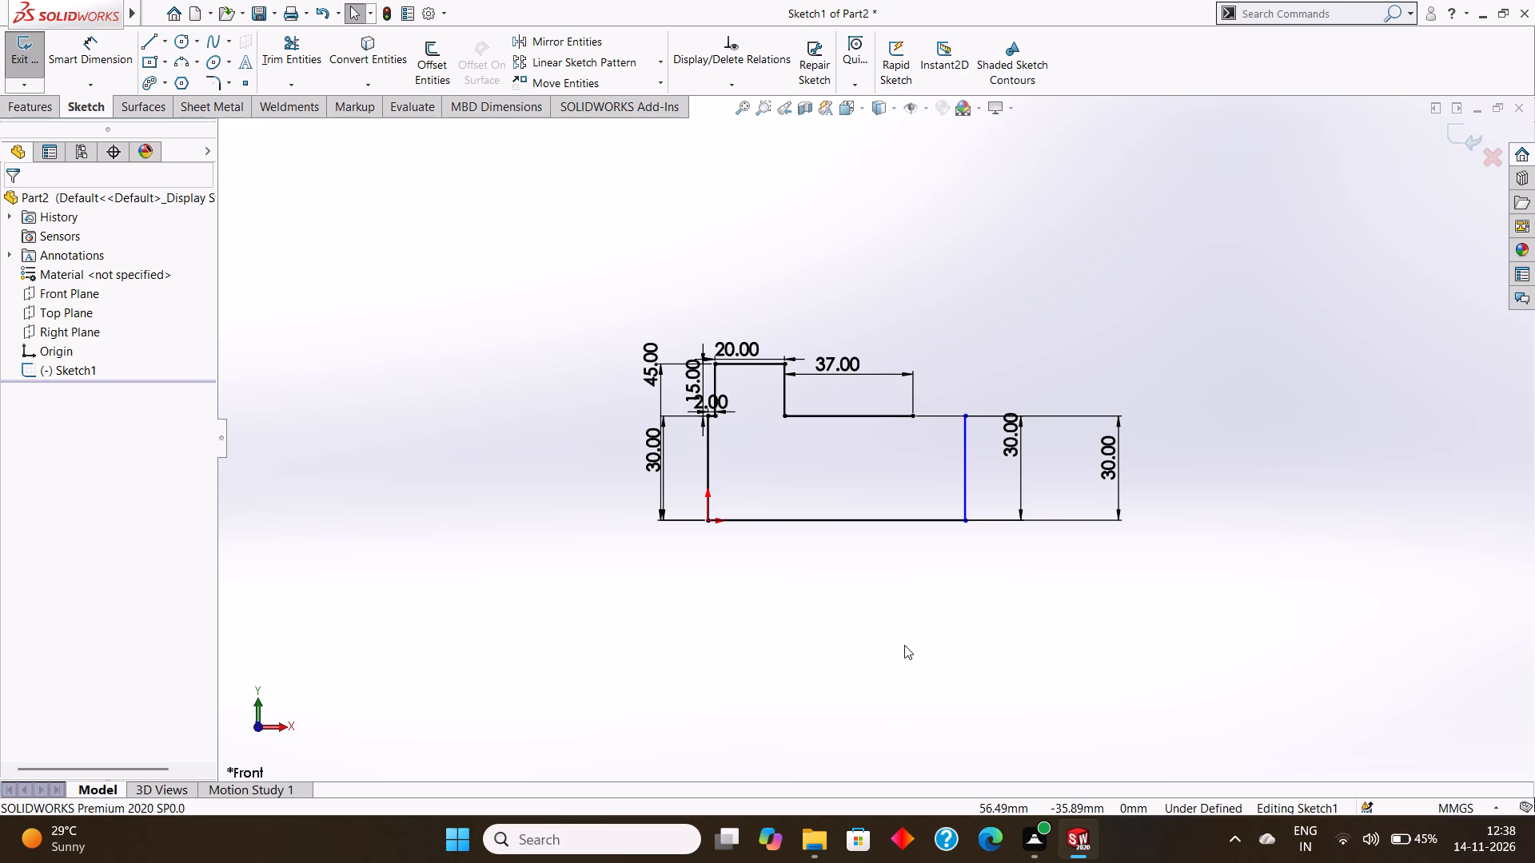
From the free end of the 37 mm line, sketch a 6.3 mm line down and a 15 mm horizontal line to the far vertical line.
left_click(144, 46)
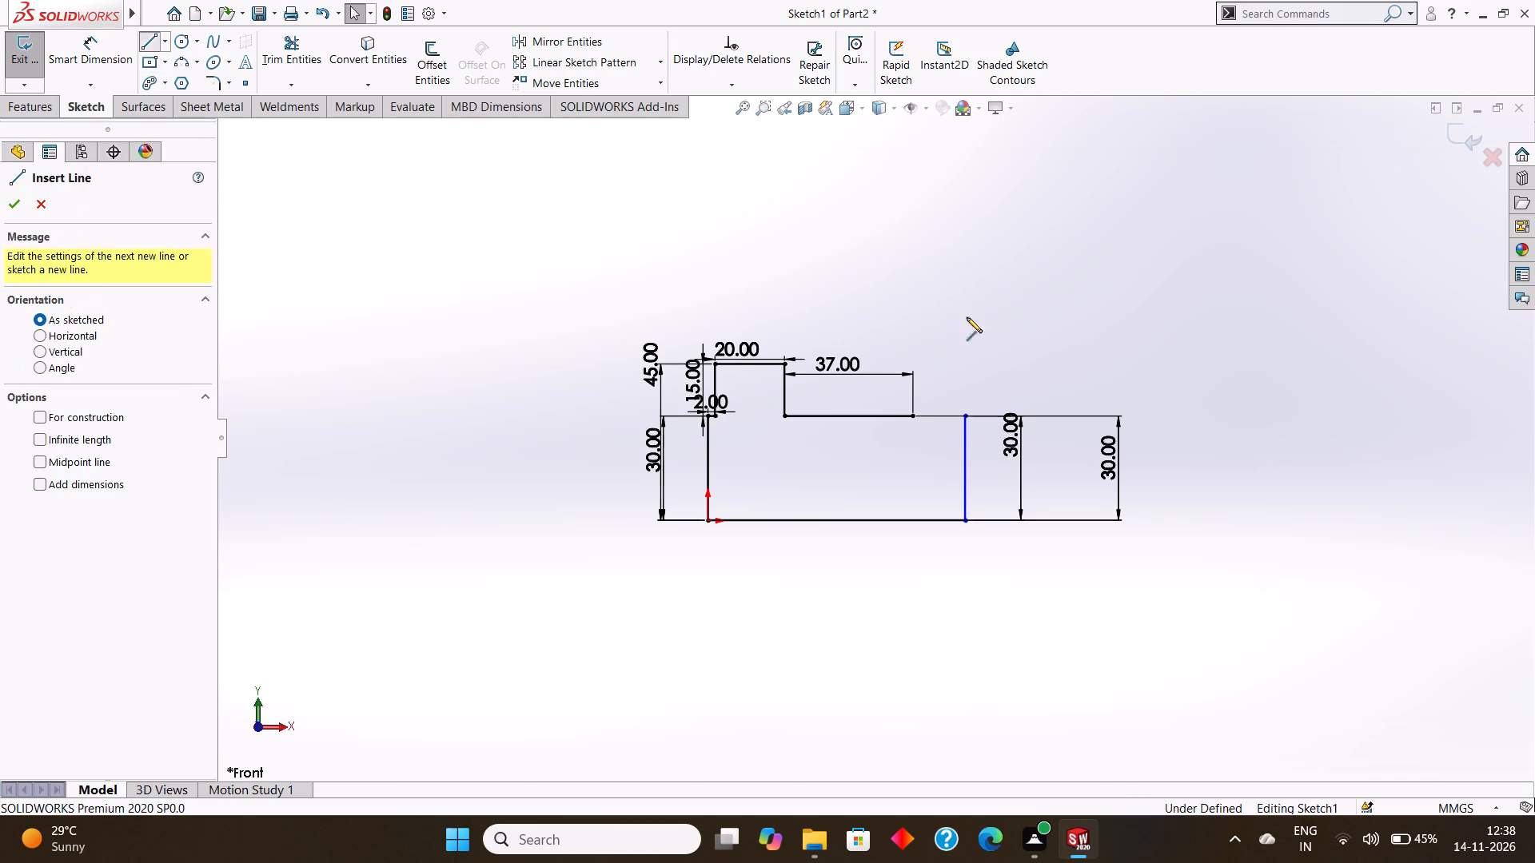
left_click(911, 415)
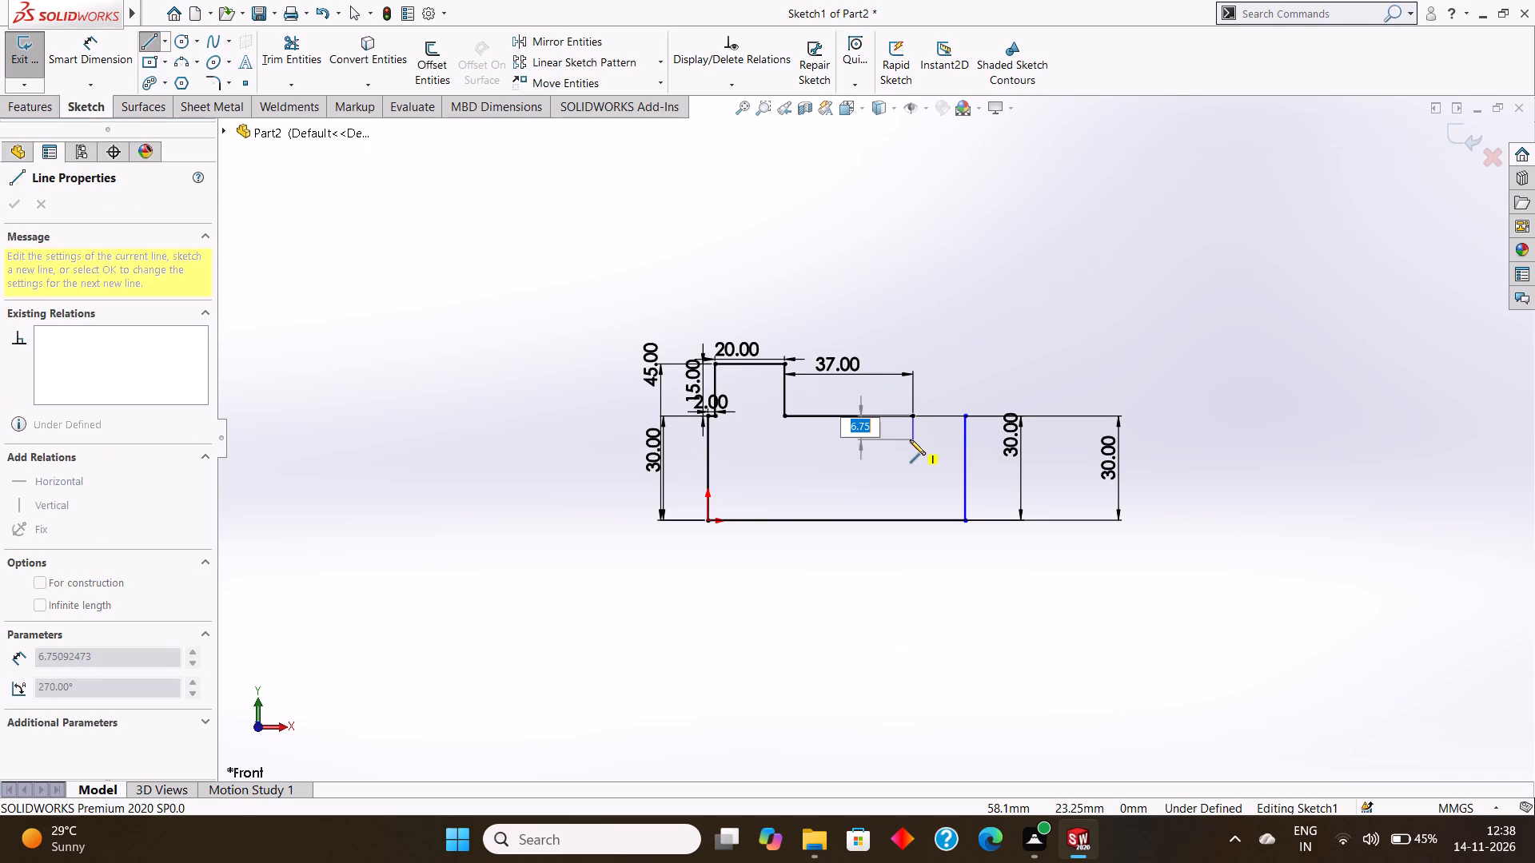
type("6.")
key("3")
key("Return")
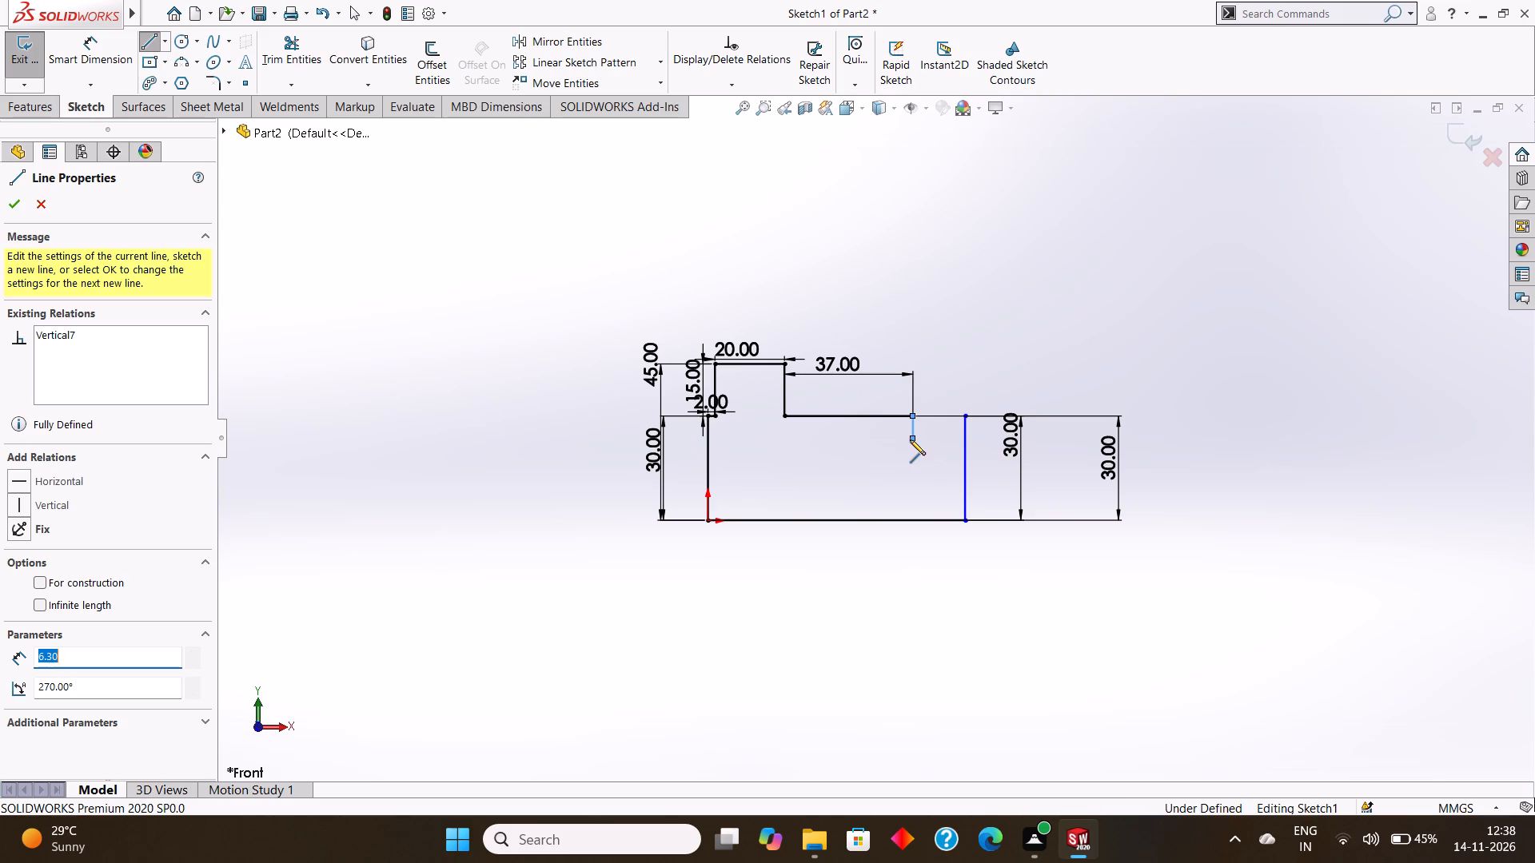
left_click(965, 437)
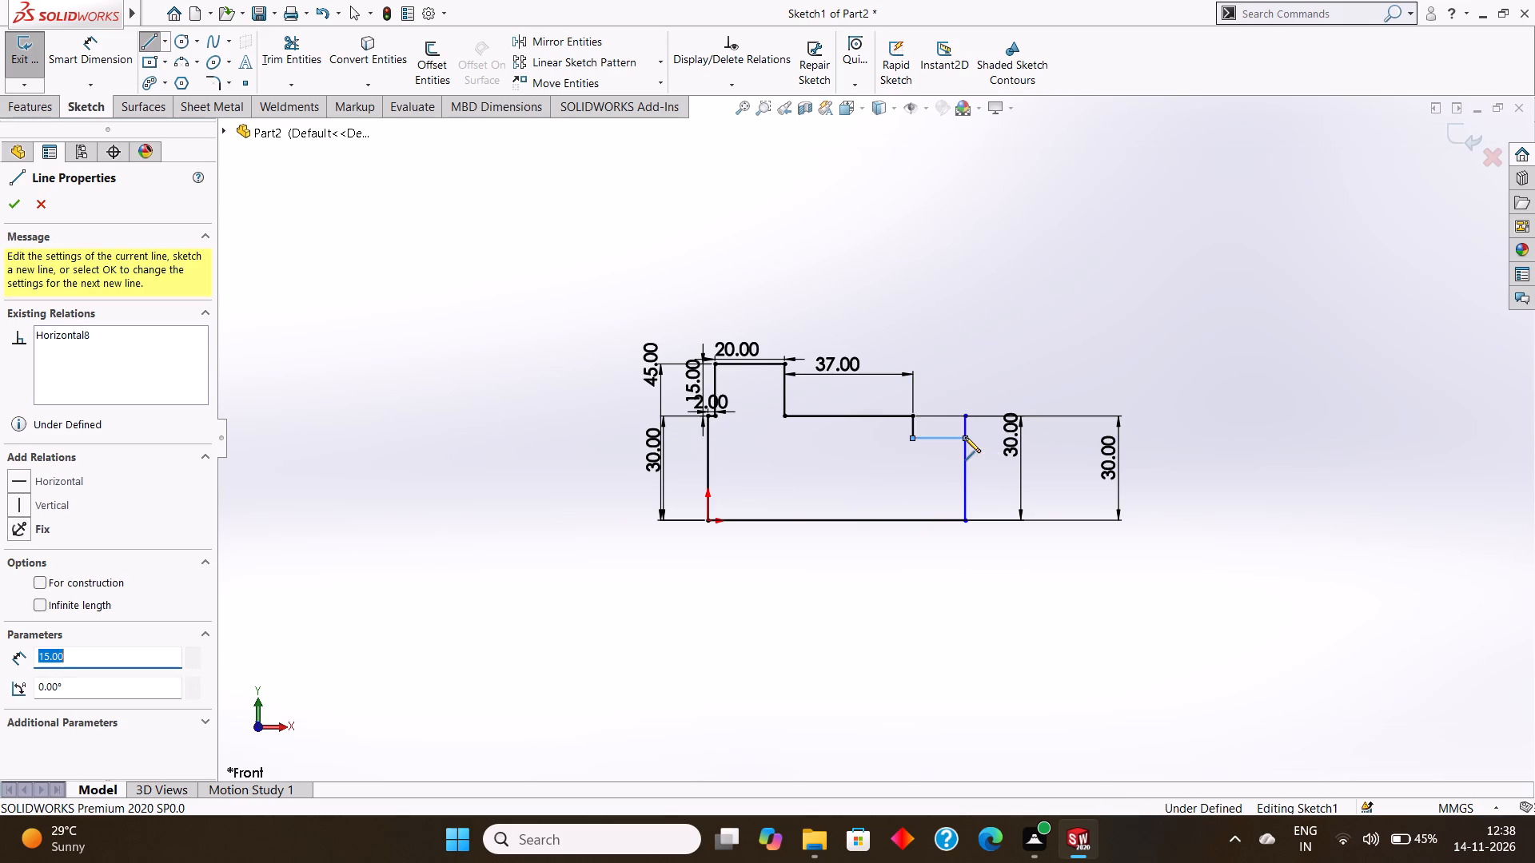
key("Escape")
key("Escape")
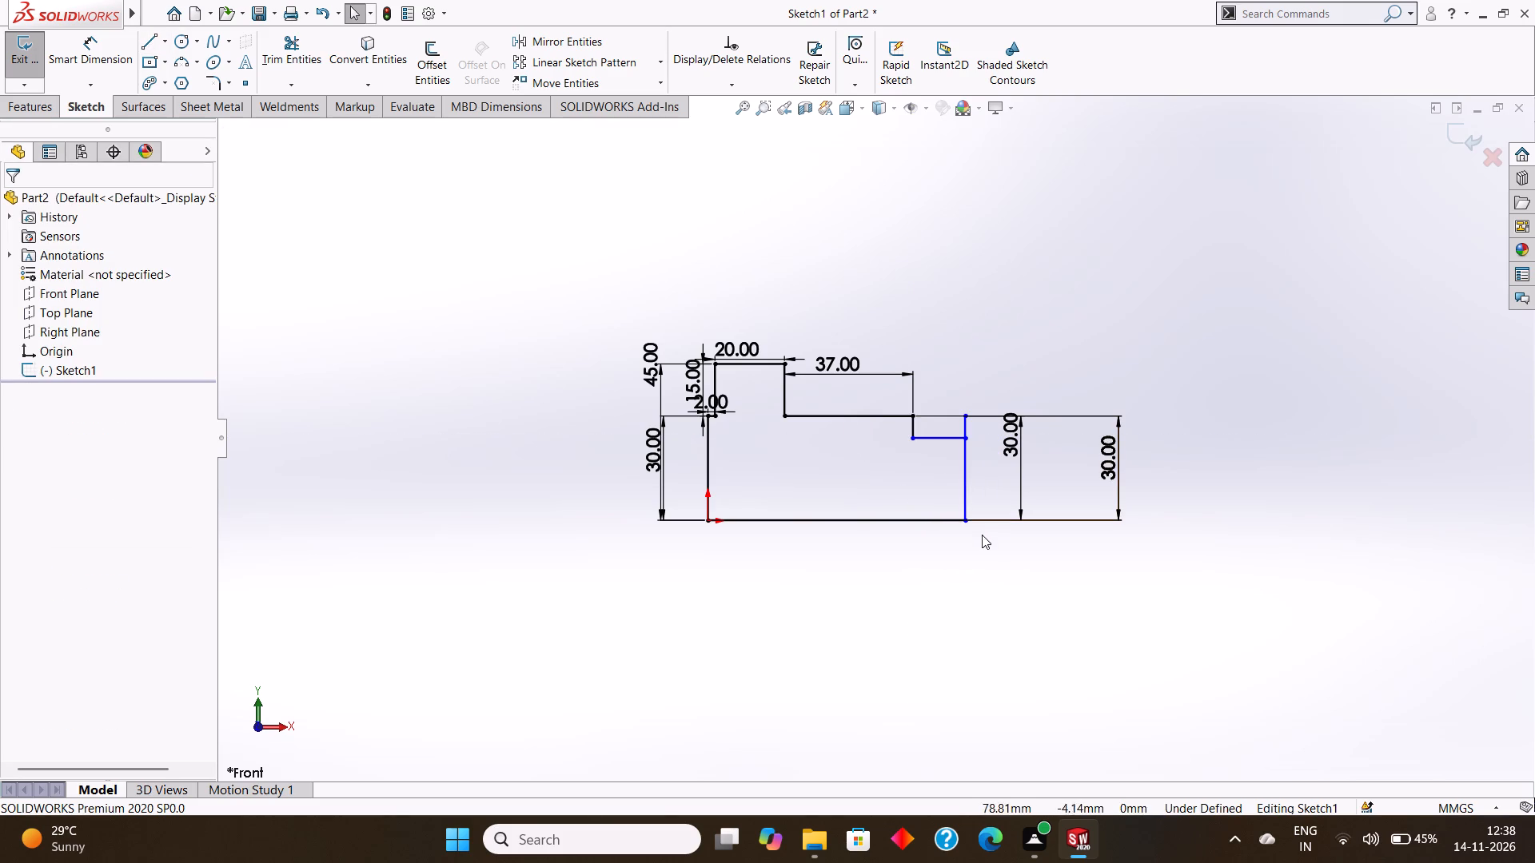
Trim the piece of the far vertical line above the 15 mm step, accepting deletion of its associated dimension.
scroll(982, 539, "up", 2)
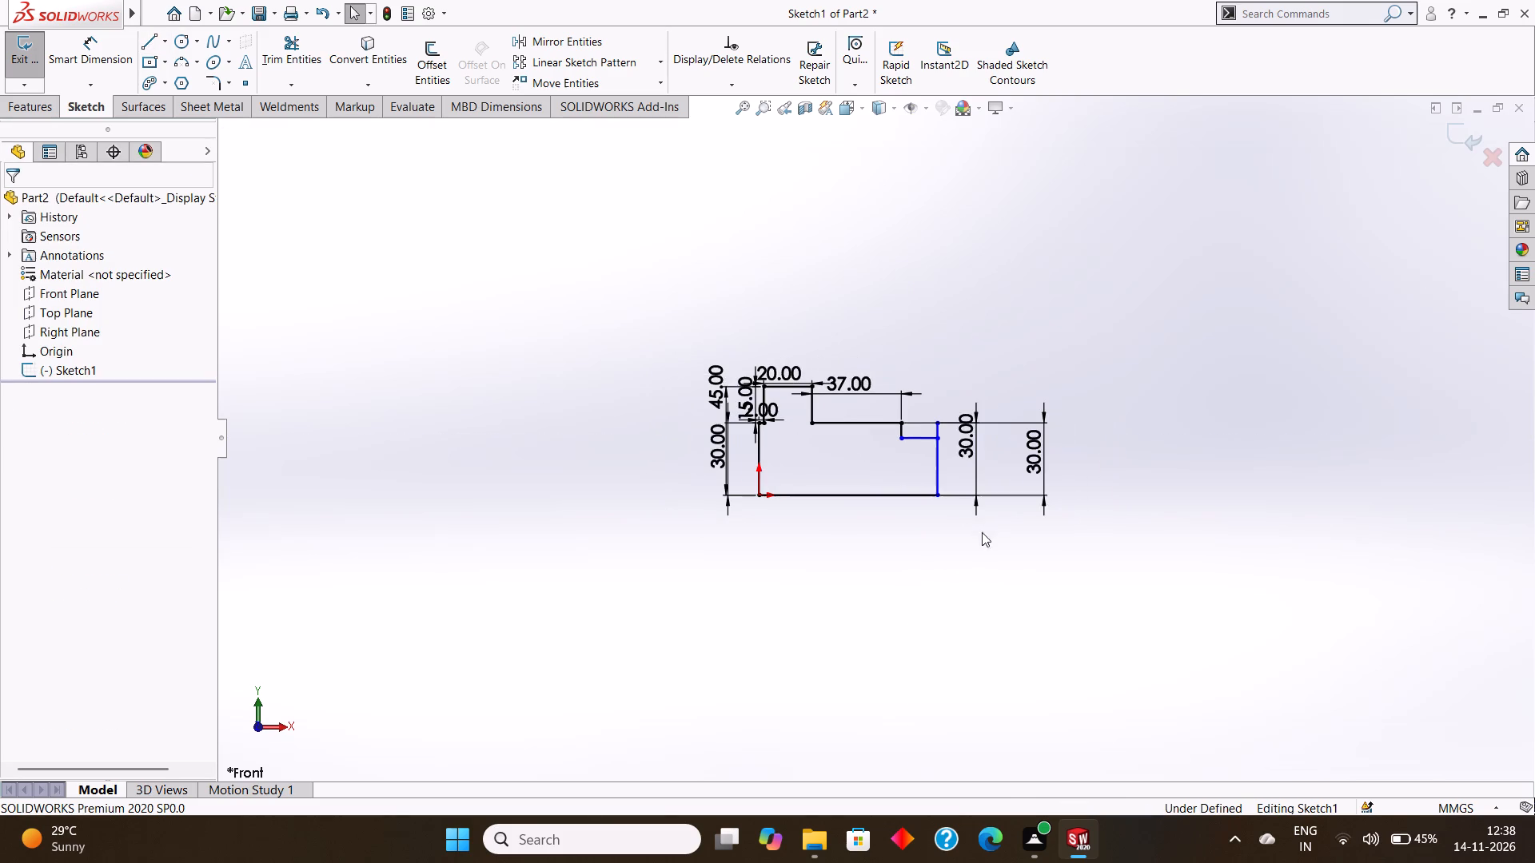
scroll(952, 477, "down", 1)
left_click(285, 45)
scroll(847, 362, "down", 4)
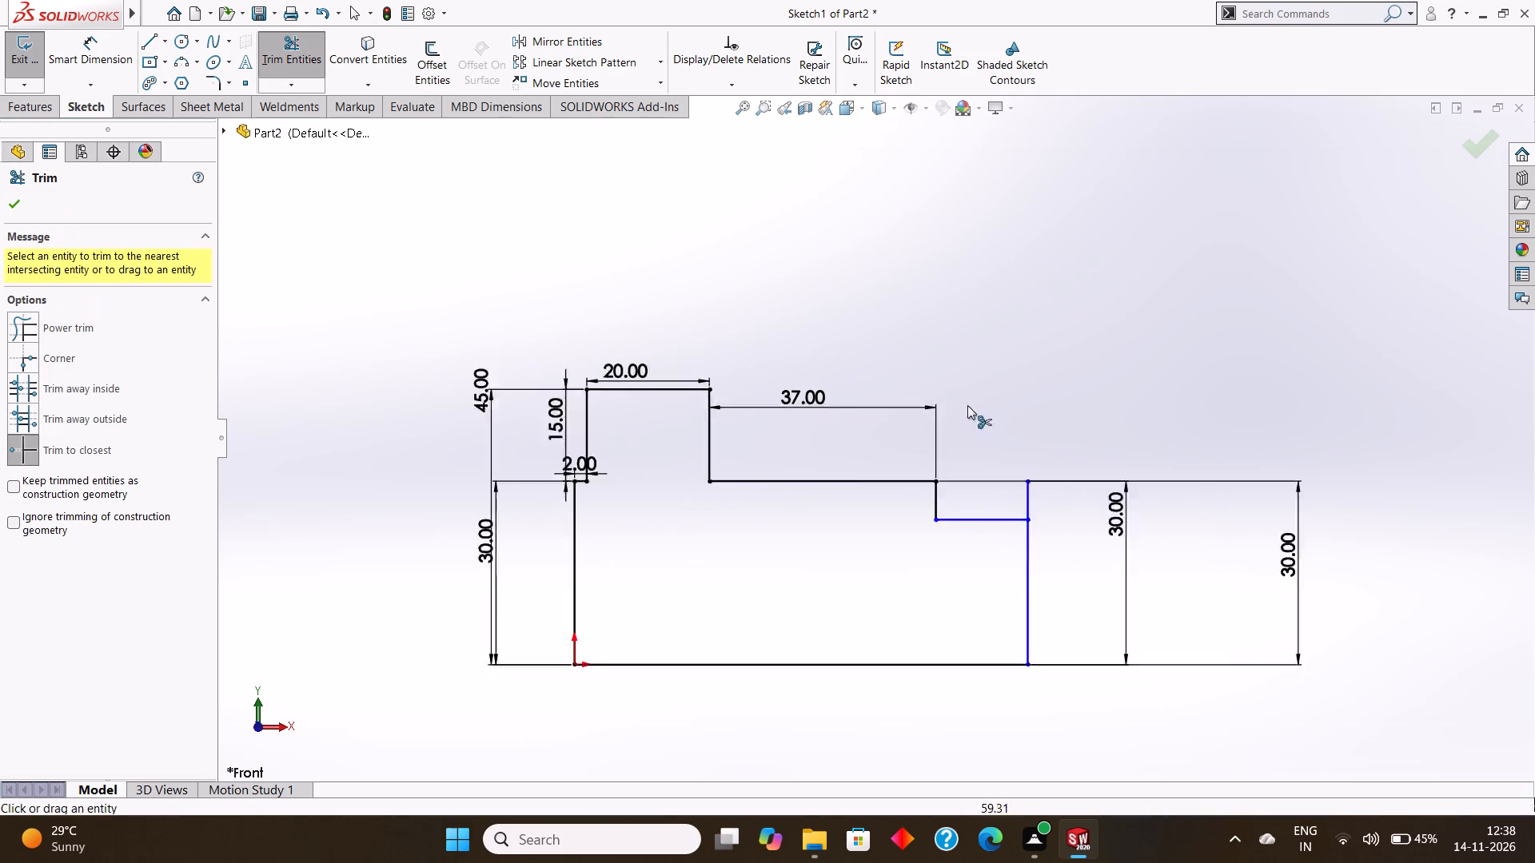
left_click(1025, 496)
left_click(812, 428)
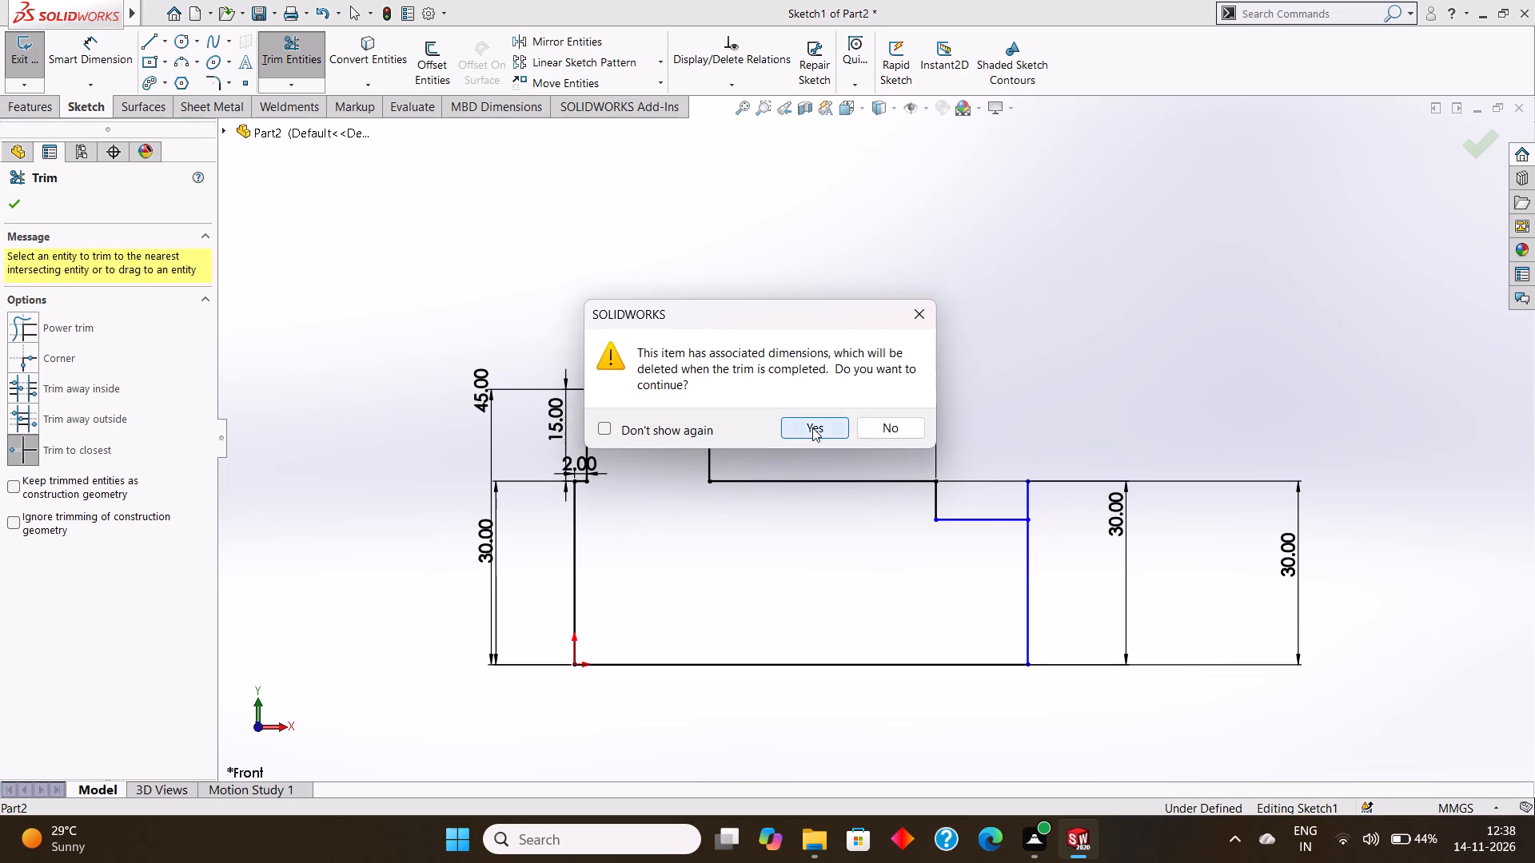
key("Escape")
key("Escape")
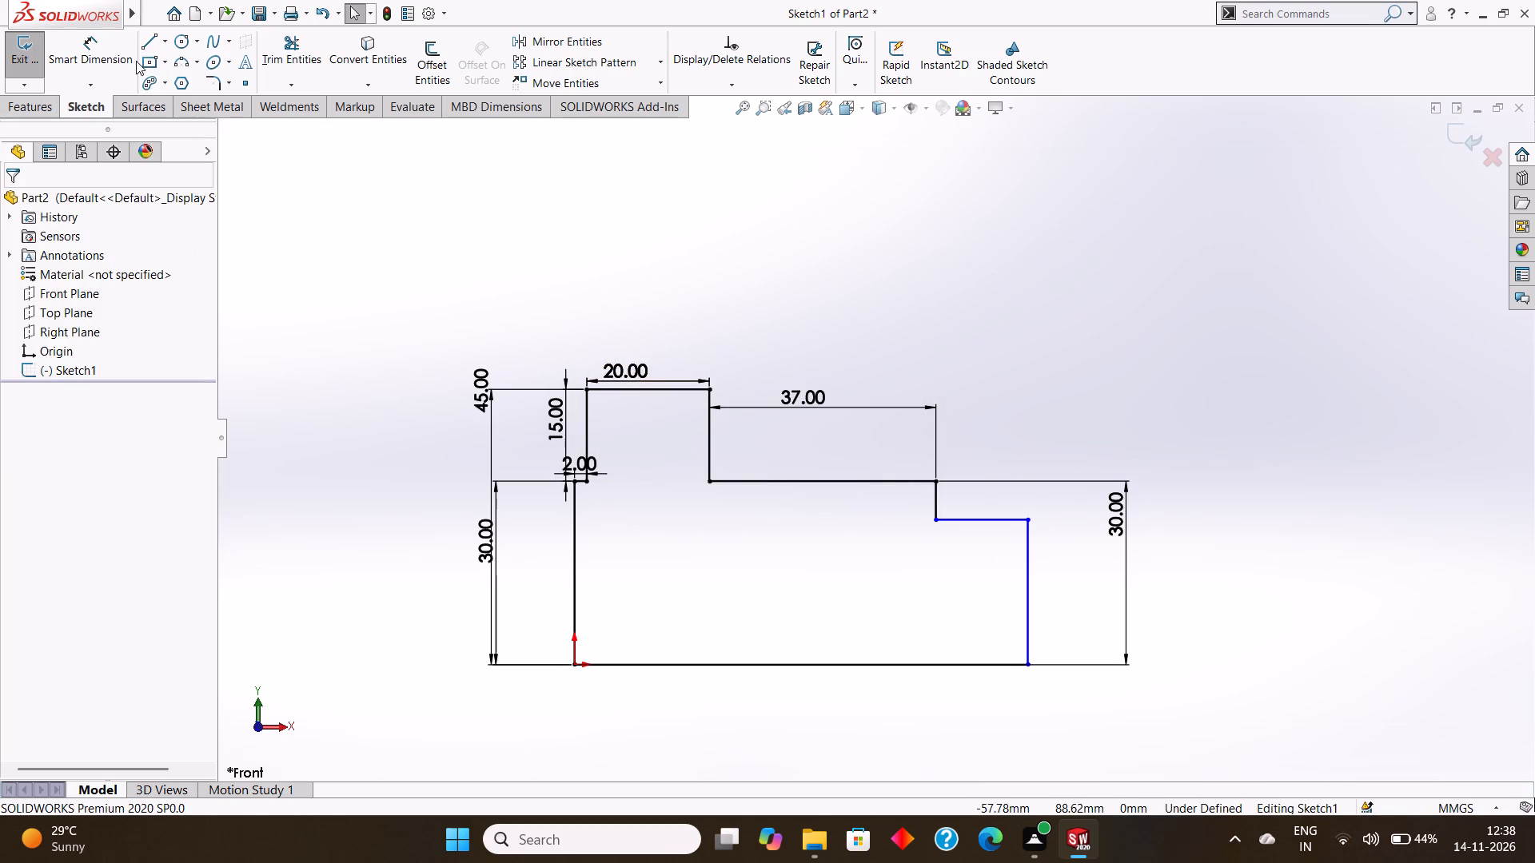
Dimension the lower step's horizontal line and the shortened far vertical line, keeping their drawn lengths.
left_click(126, 50)
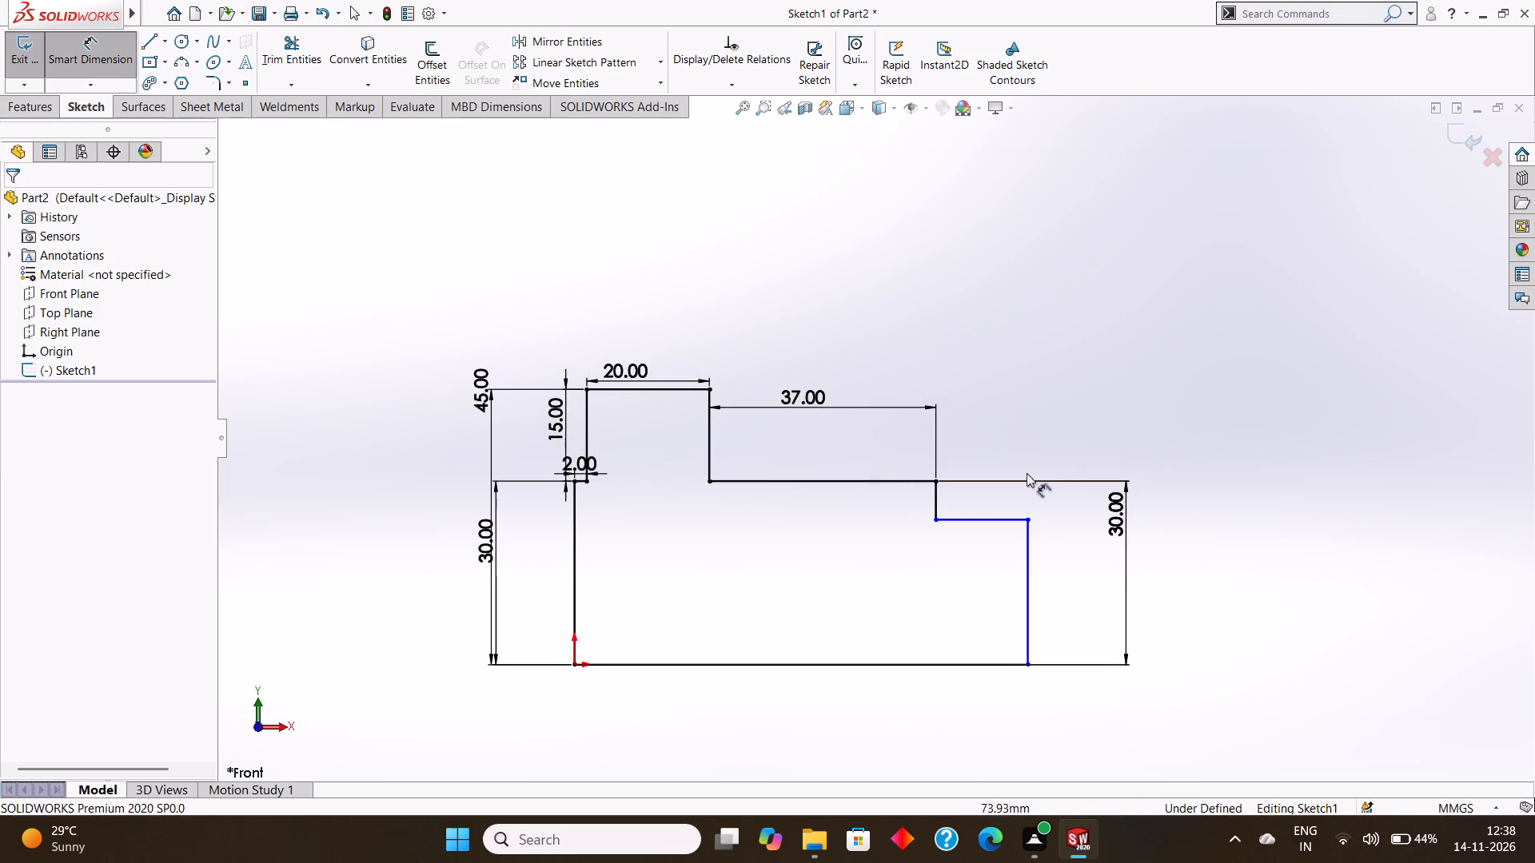
left_click(992, 523)
left_click(995, 447)
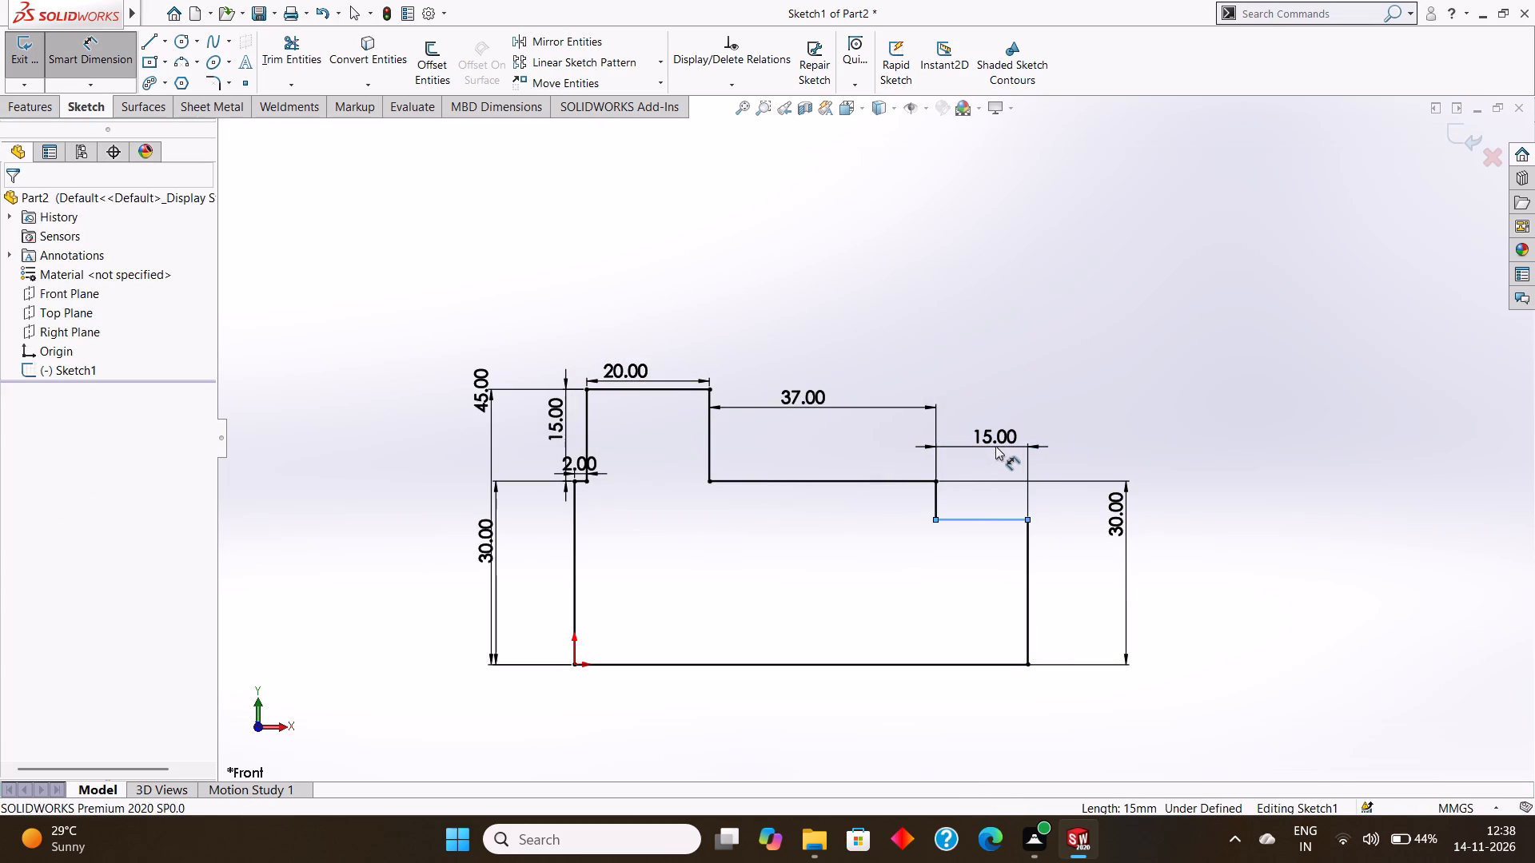
left_click(925, 429)
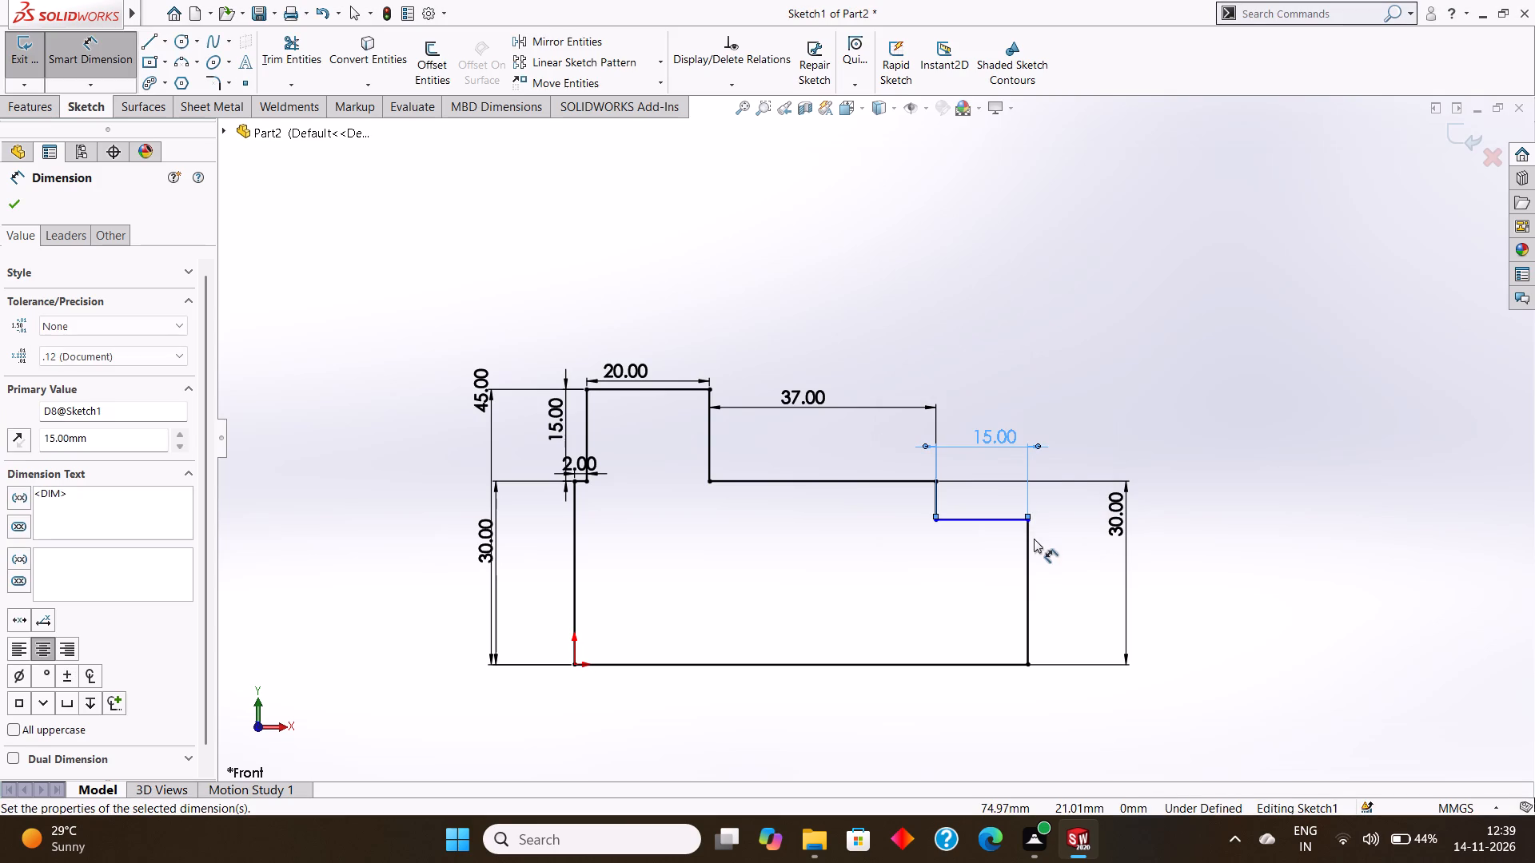
left_click(1025, 537)
left_click(1071, 543)
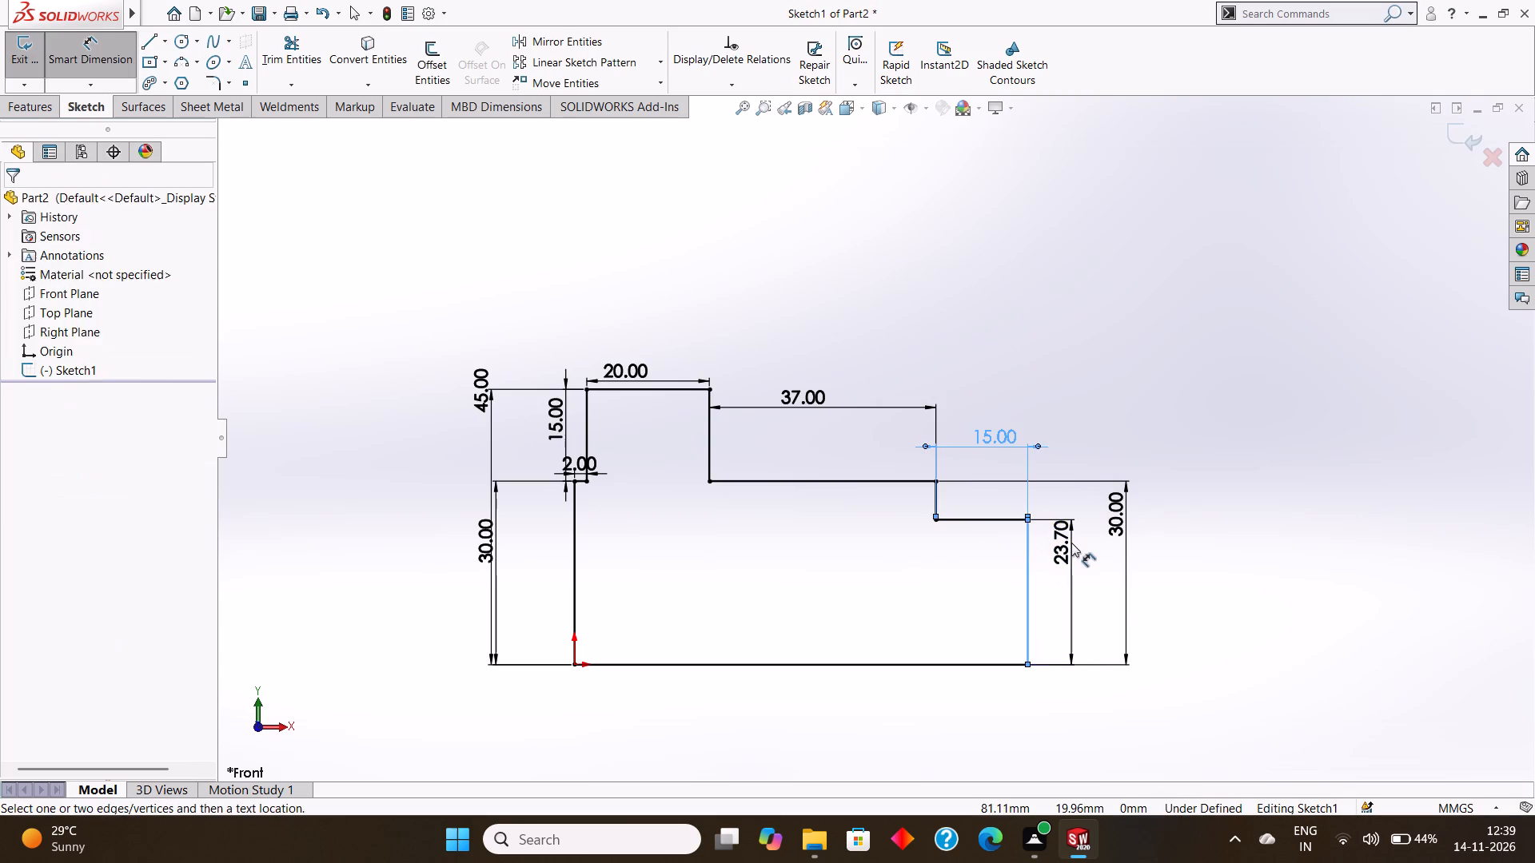
left_click(1010, 515)
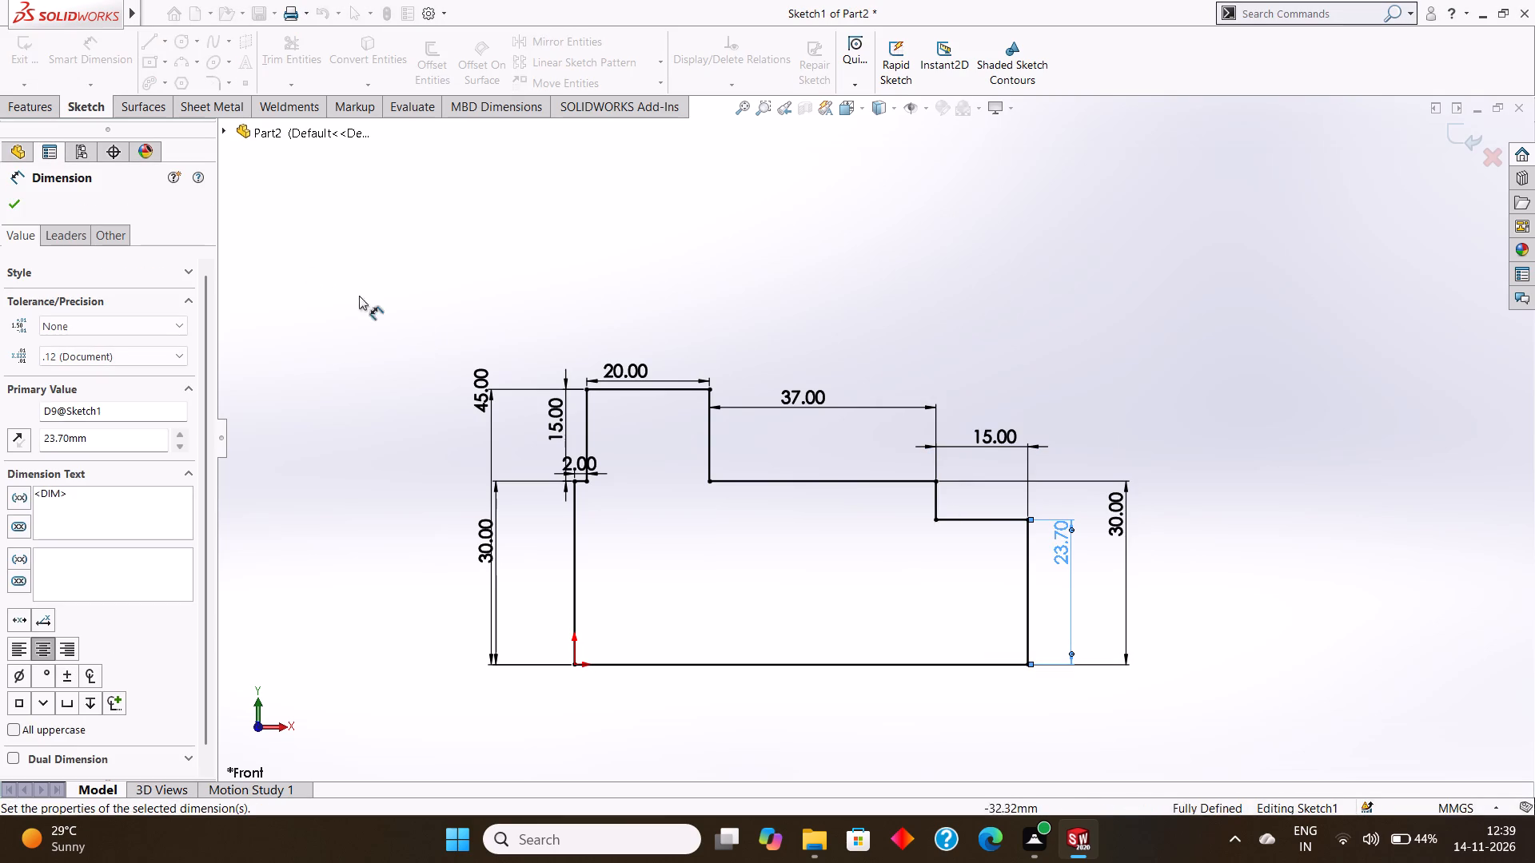
left_click(18, 193)
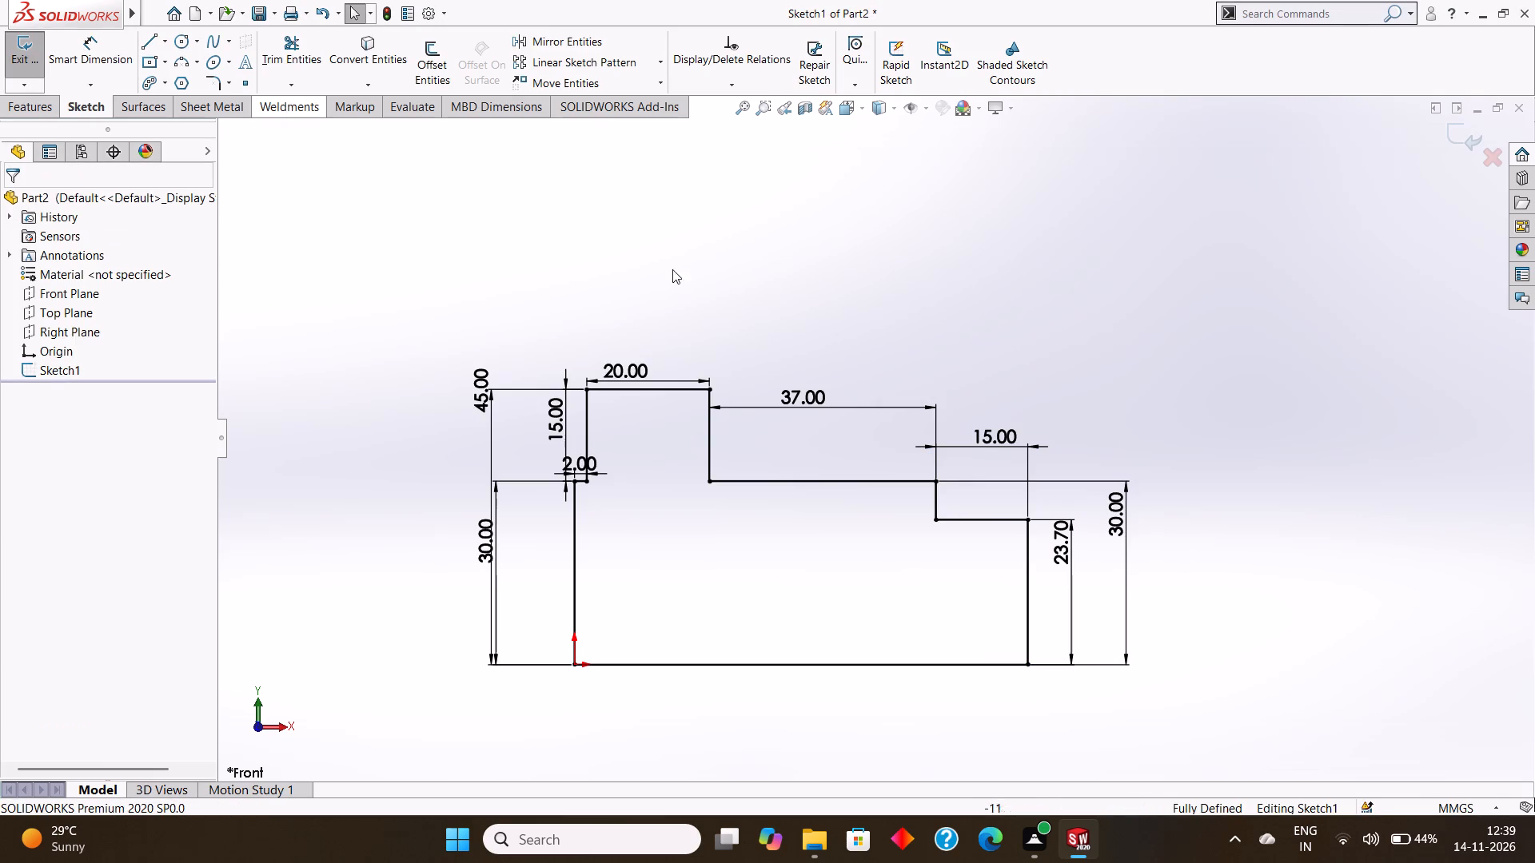
Move the 30 mm height dimension from beyond the far vertical line to inside the profile, beneath the 37 mm line.
left_click_drag(1118, 507, 875, 531)
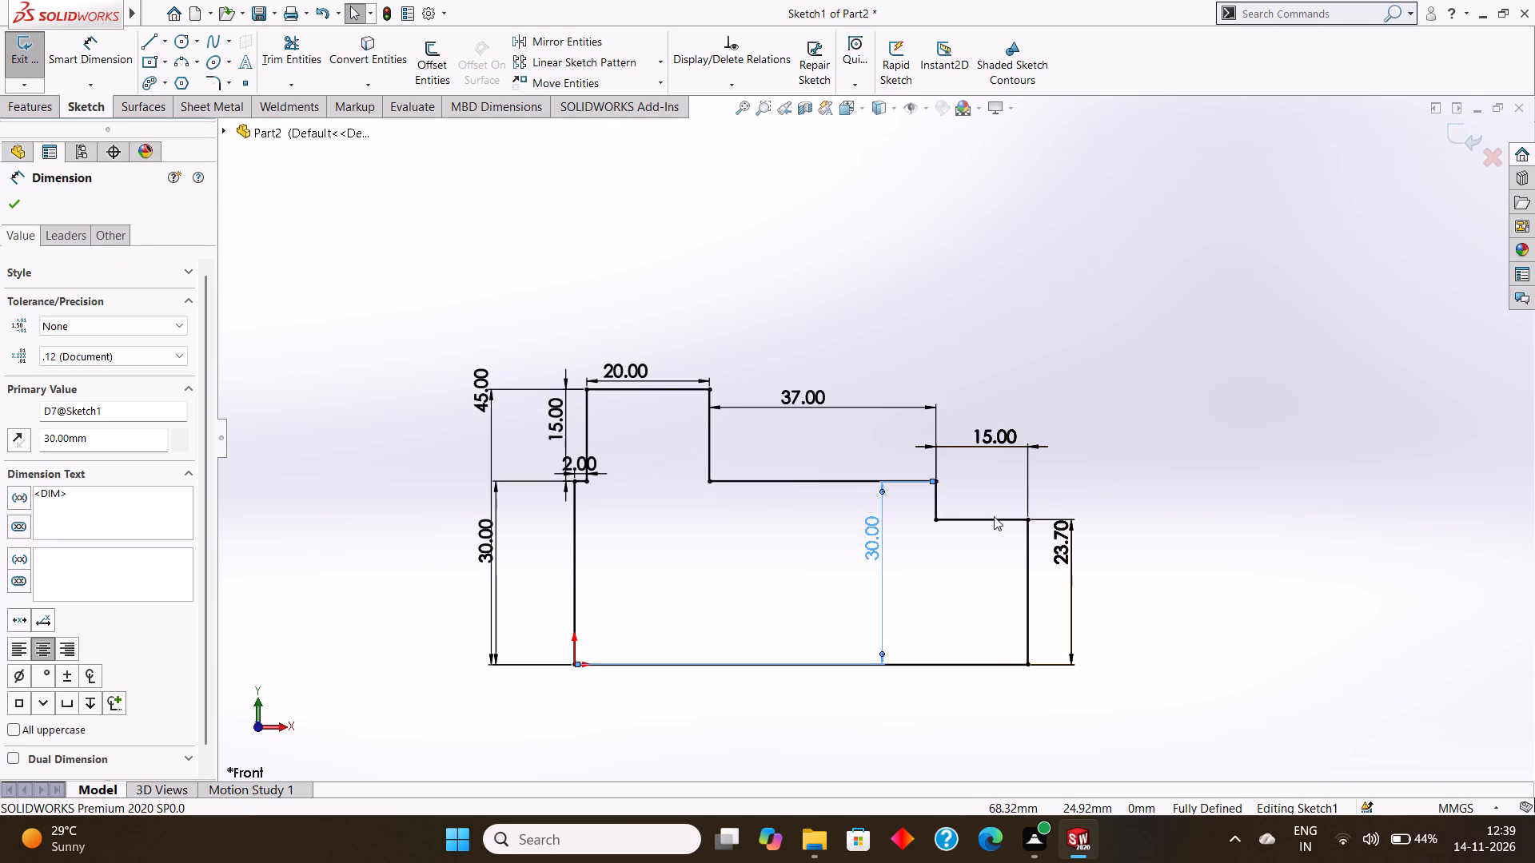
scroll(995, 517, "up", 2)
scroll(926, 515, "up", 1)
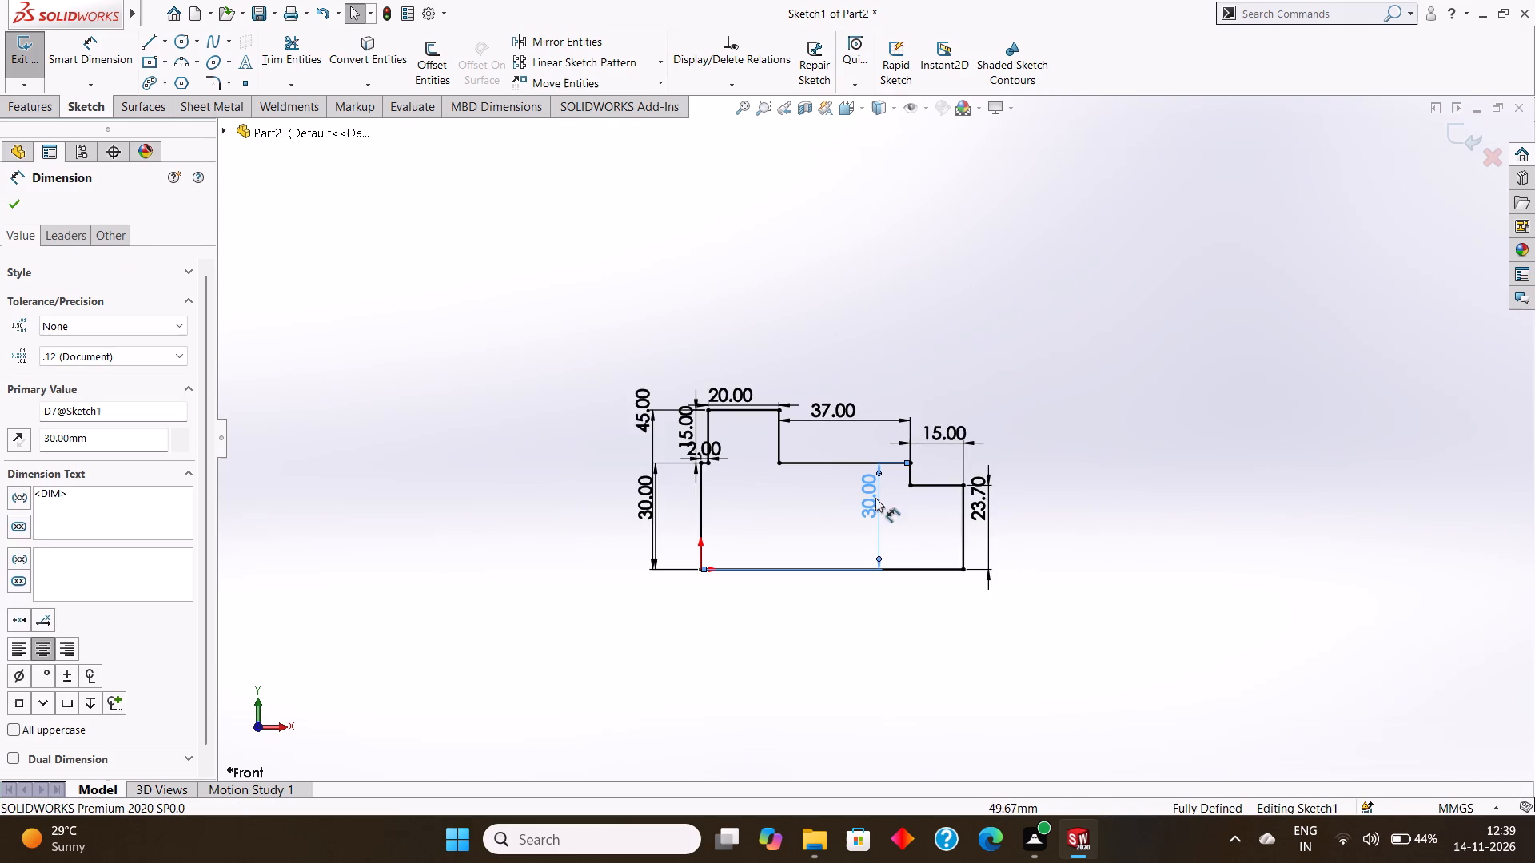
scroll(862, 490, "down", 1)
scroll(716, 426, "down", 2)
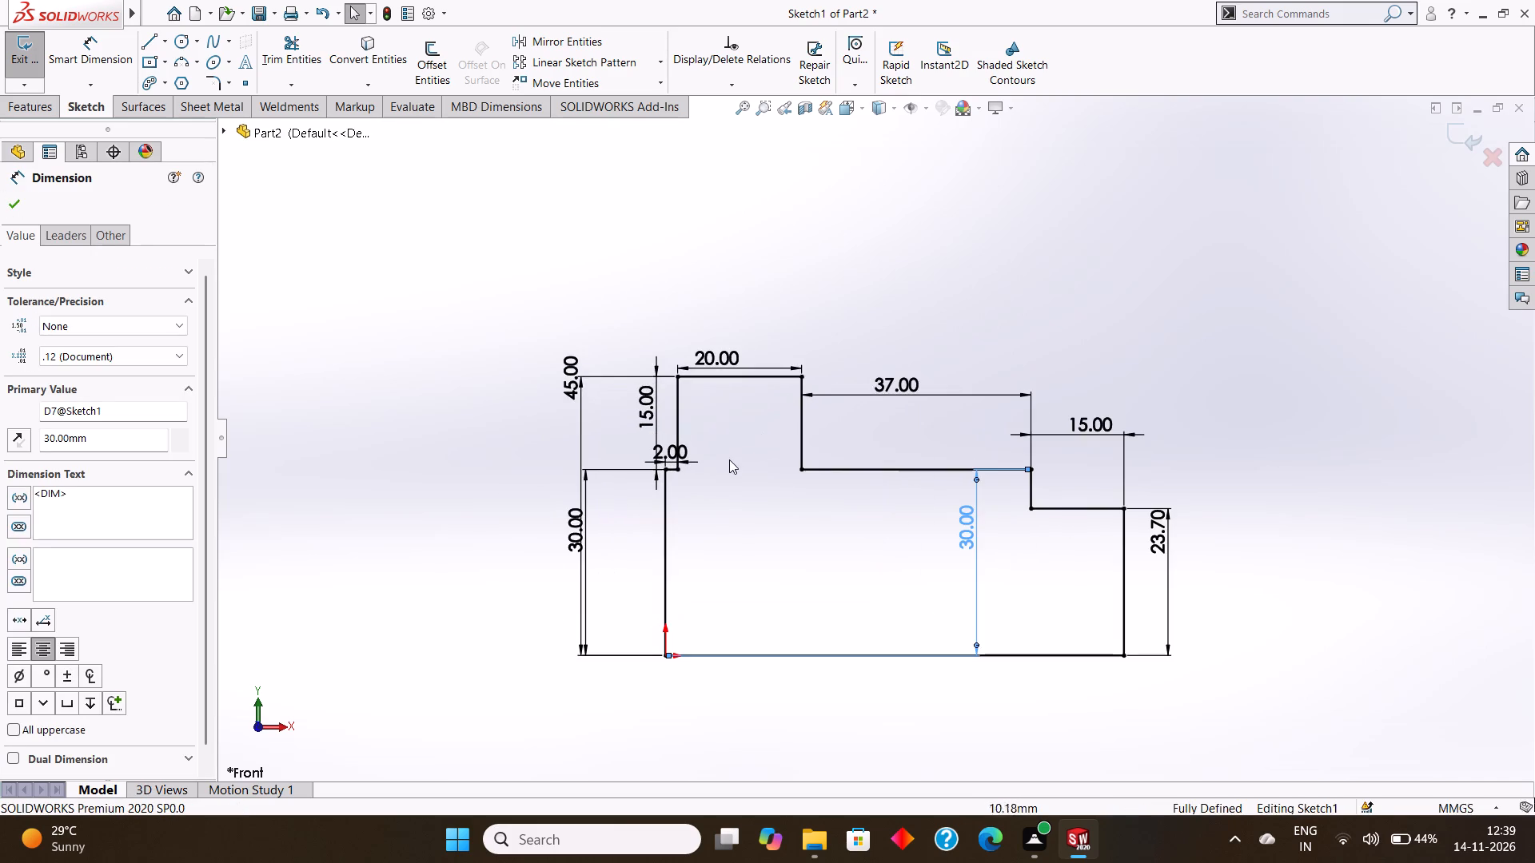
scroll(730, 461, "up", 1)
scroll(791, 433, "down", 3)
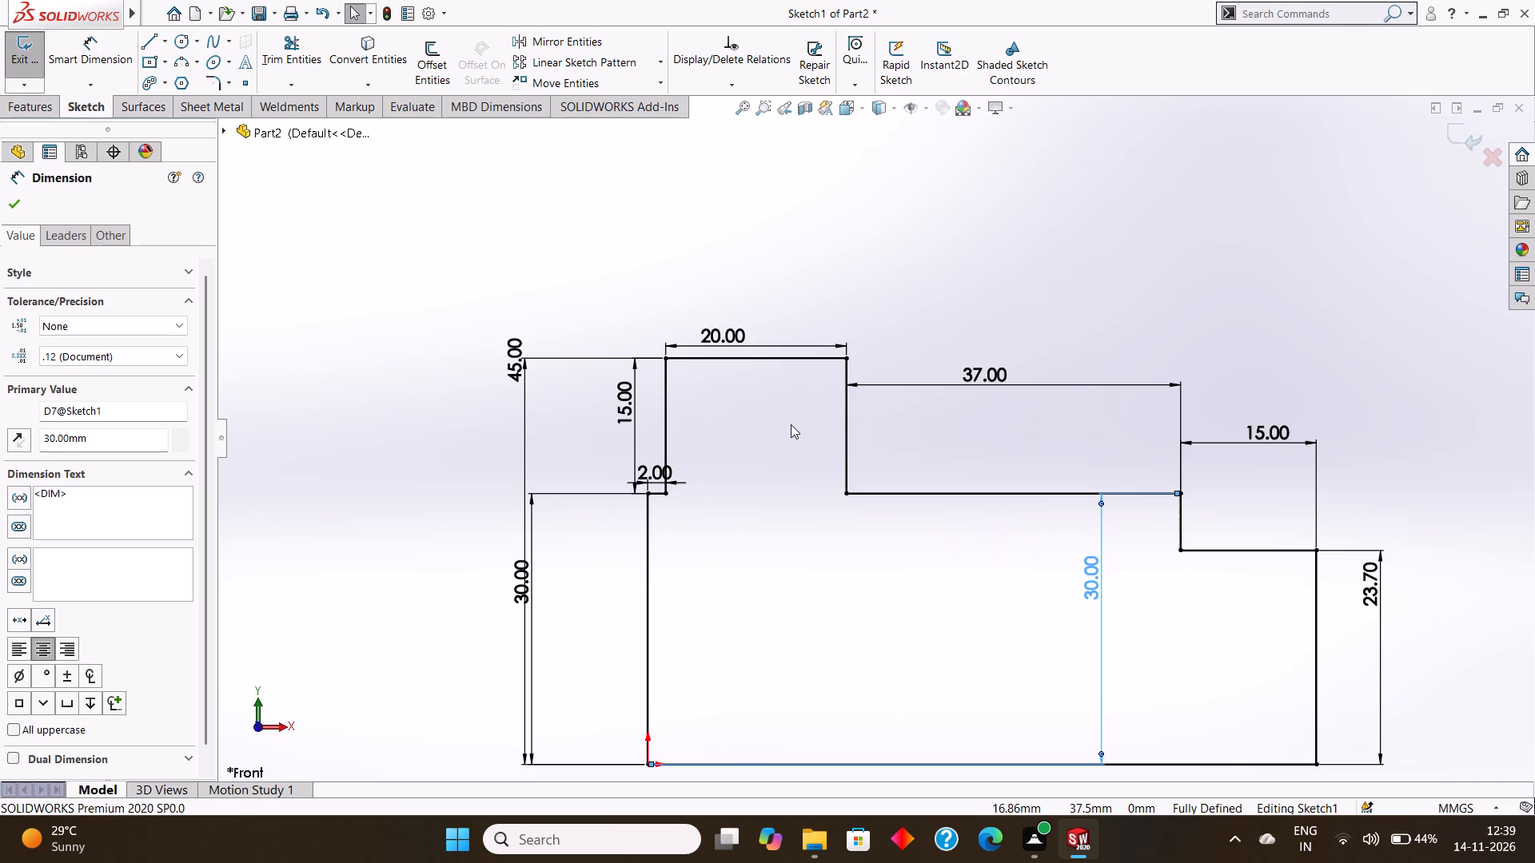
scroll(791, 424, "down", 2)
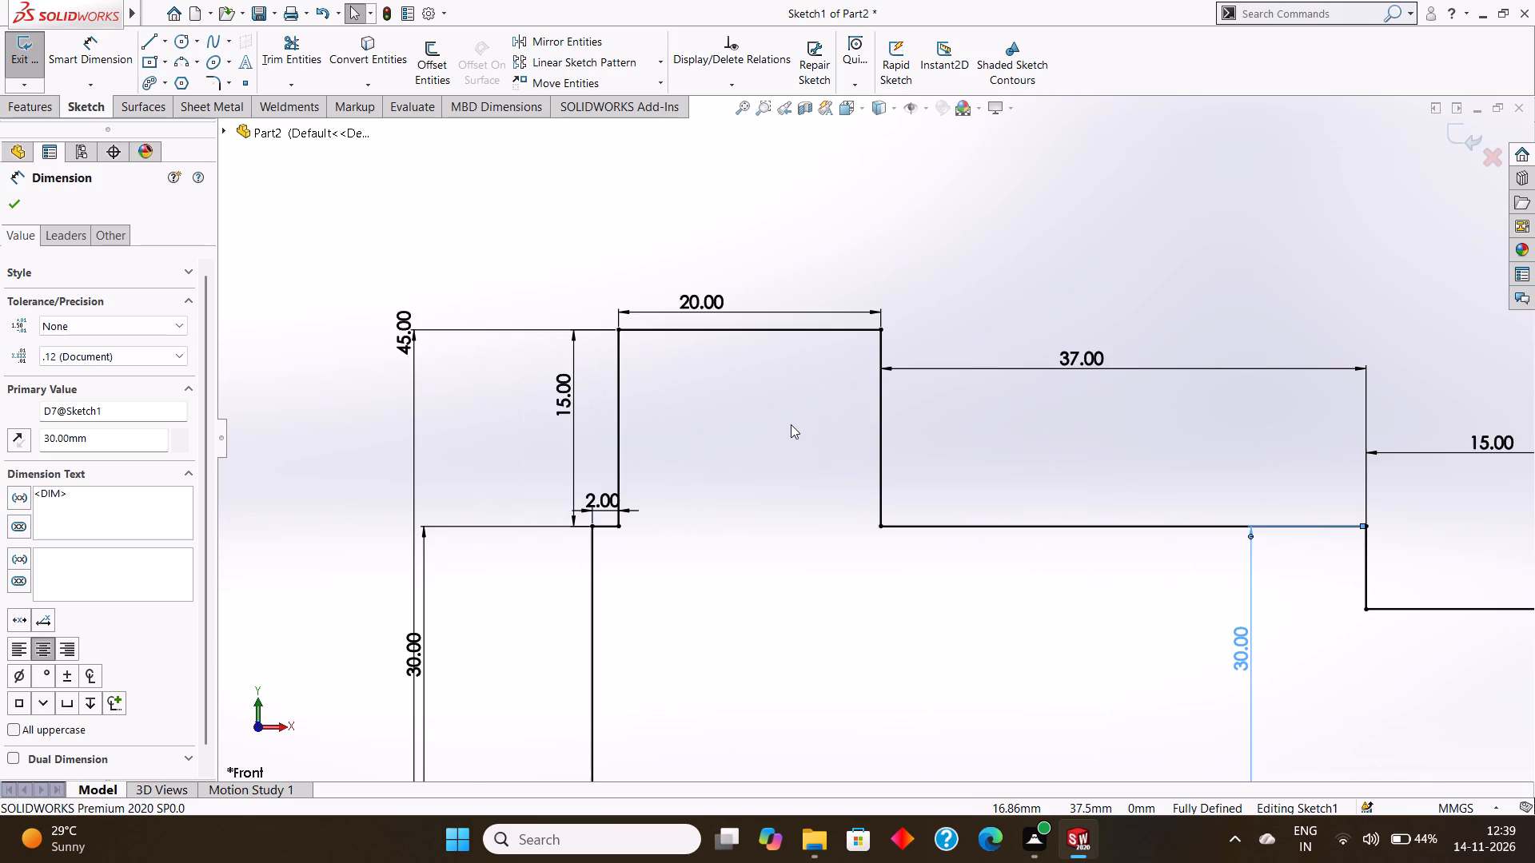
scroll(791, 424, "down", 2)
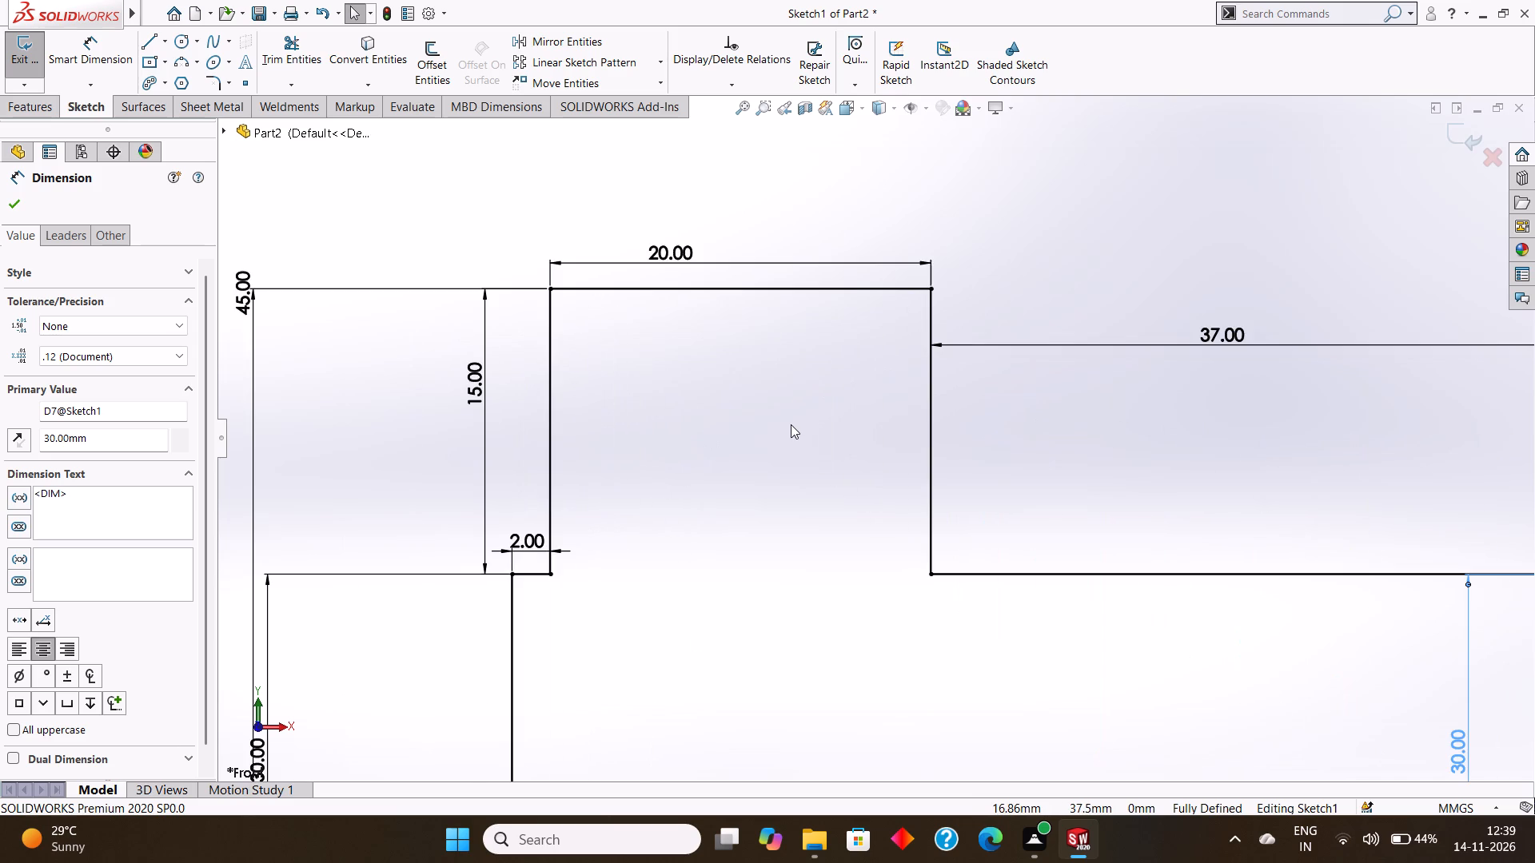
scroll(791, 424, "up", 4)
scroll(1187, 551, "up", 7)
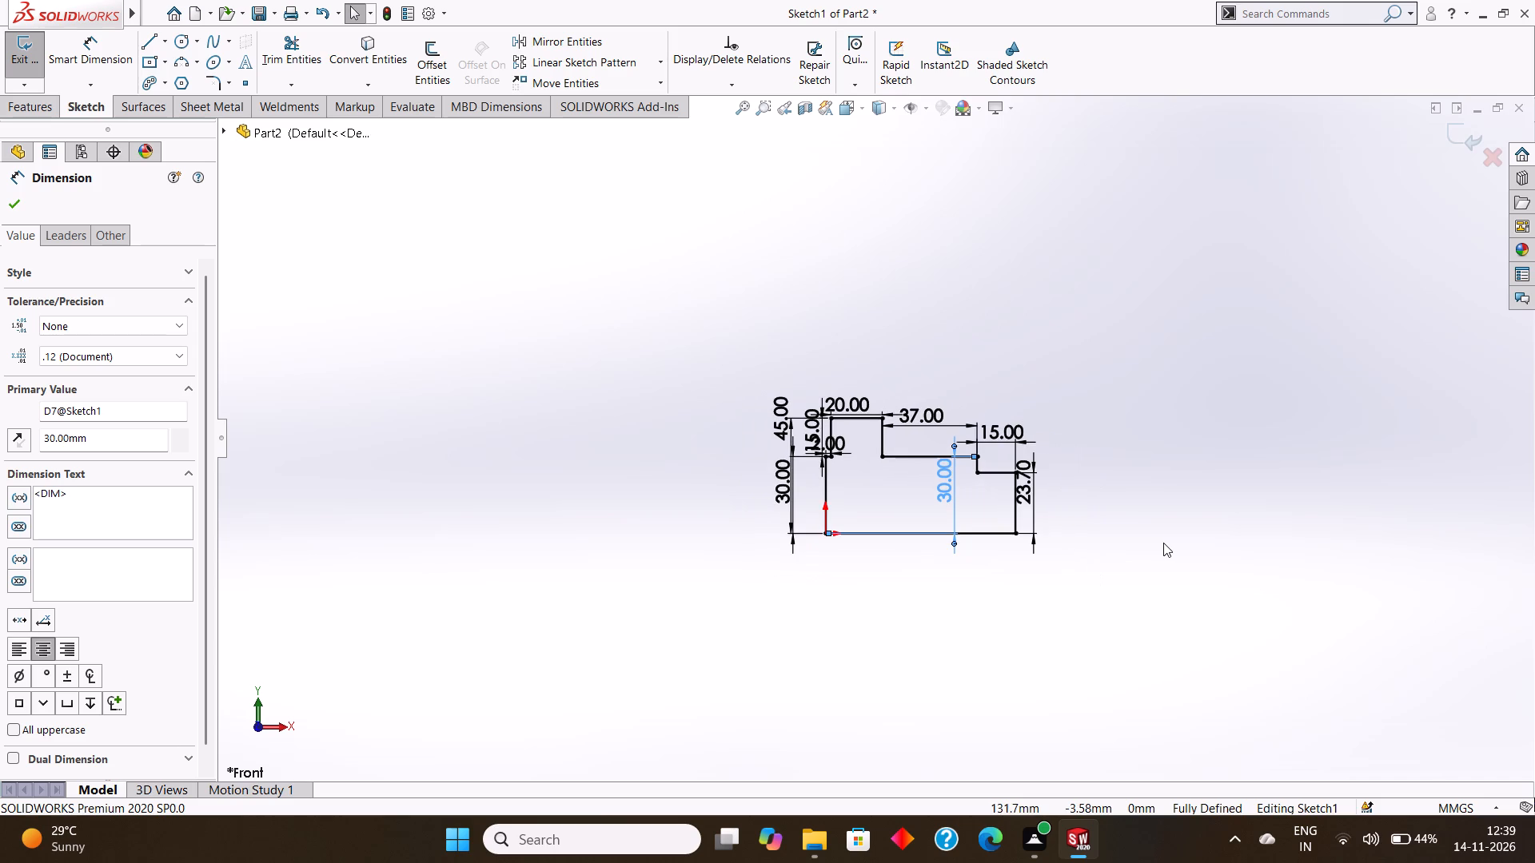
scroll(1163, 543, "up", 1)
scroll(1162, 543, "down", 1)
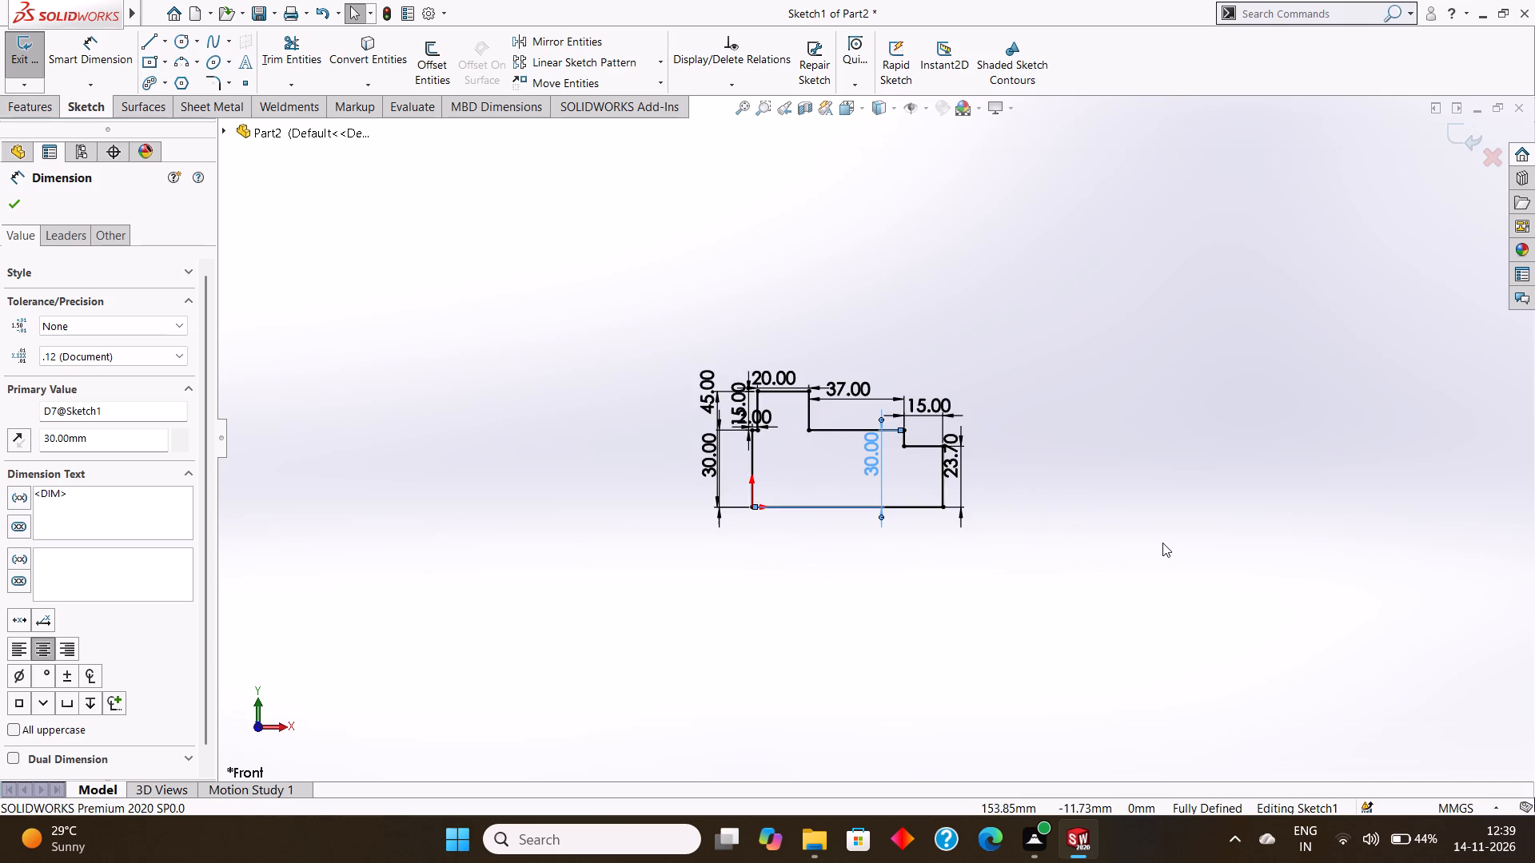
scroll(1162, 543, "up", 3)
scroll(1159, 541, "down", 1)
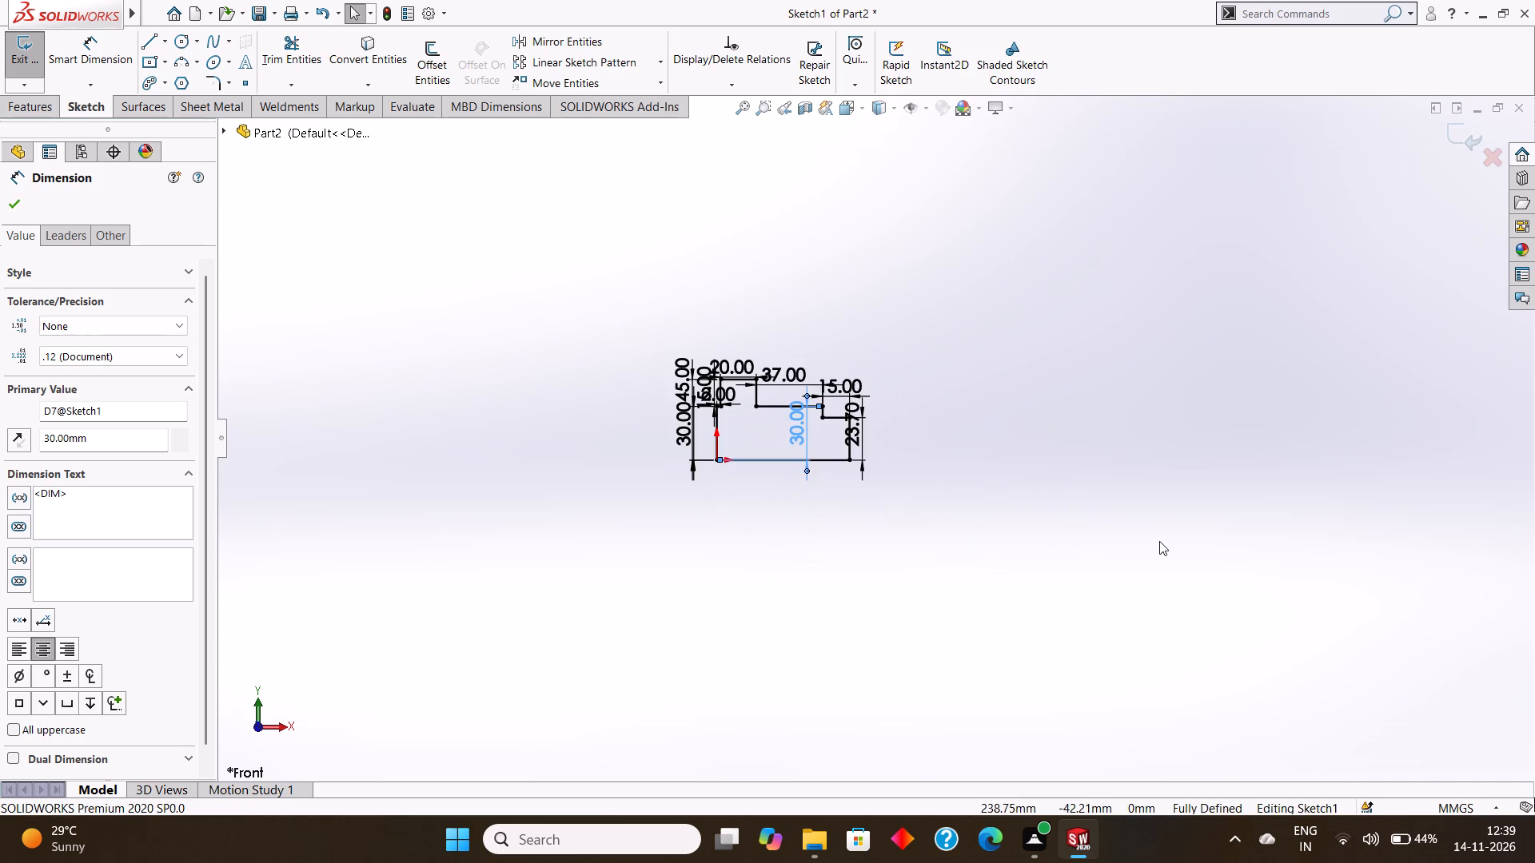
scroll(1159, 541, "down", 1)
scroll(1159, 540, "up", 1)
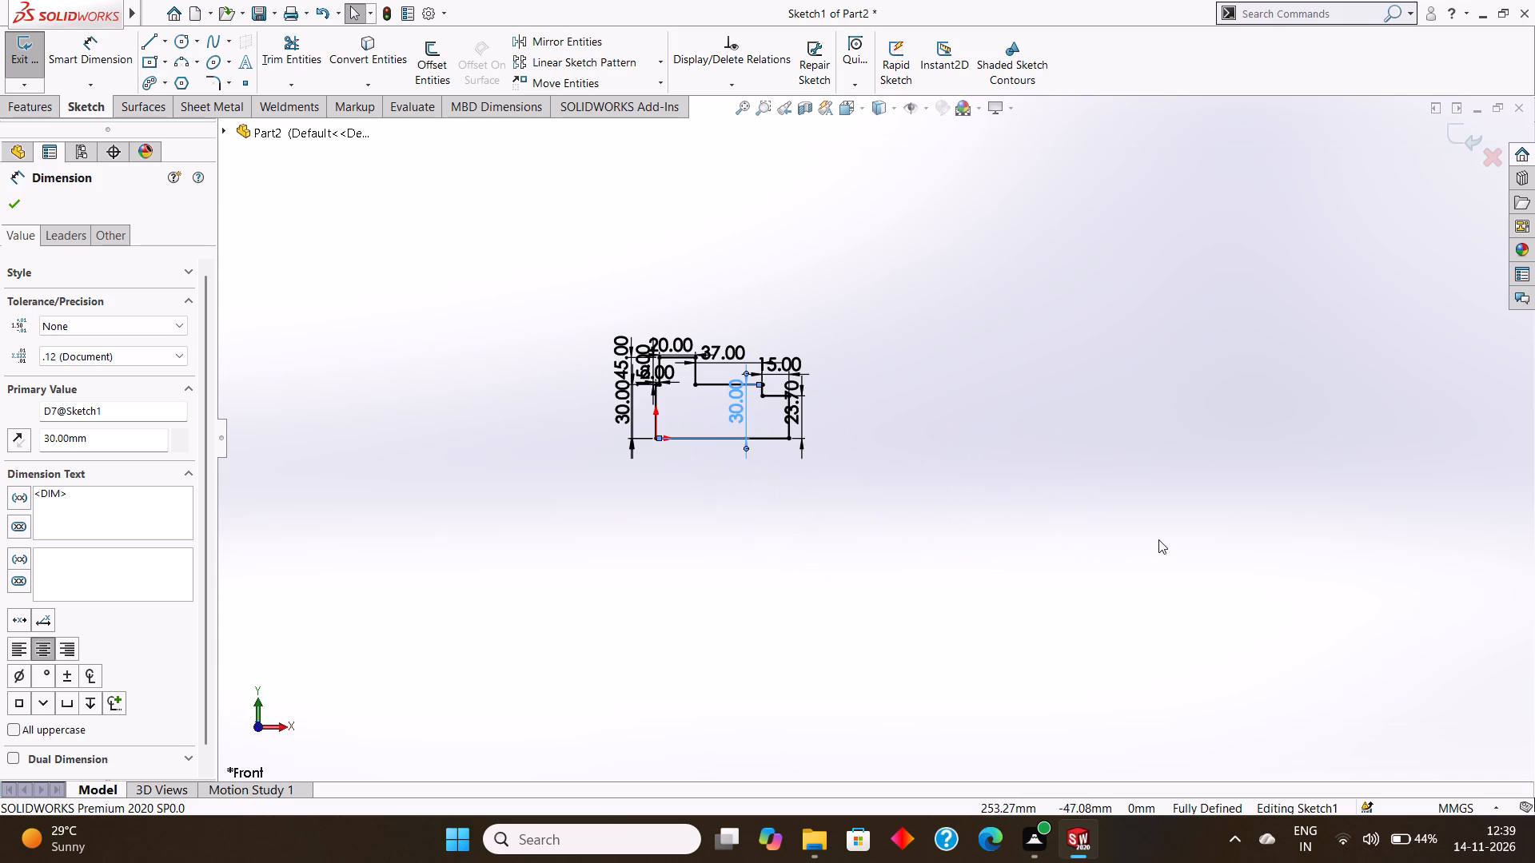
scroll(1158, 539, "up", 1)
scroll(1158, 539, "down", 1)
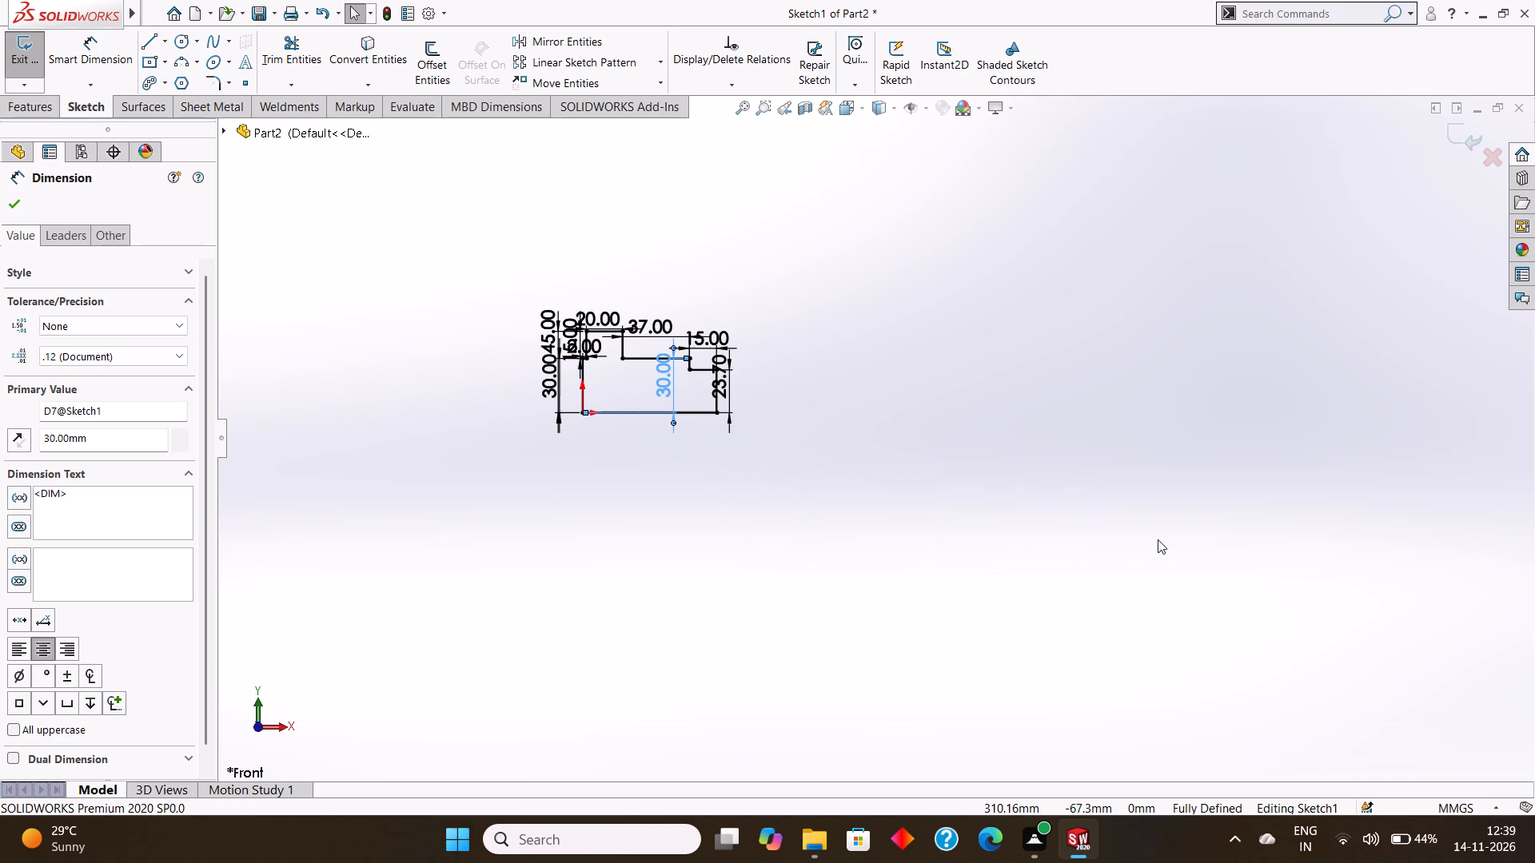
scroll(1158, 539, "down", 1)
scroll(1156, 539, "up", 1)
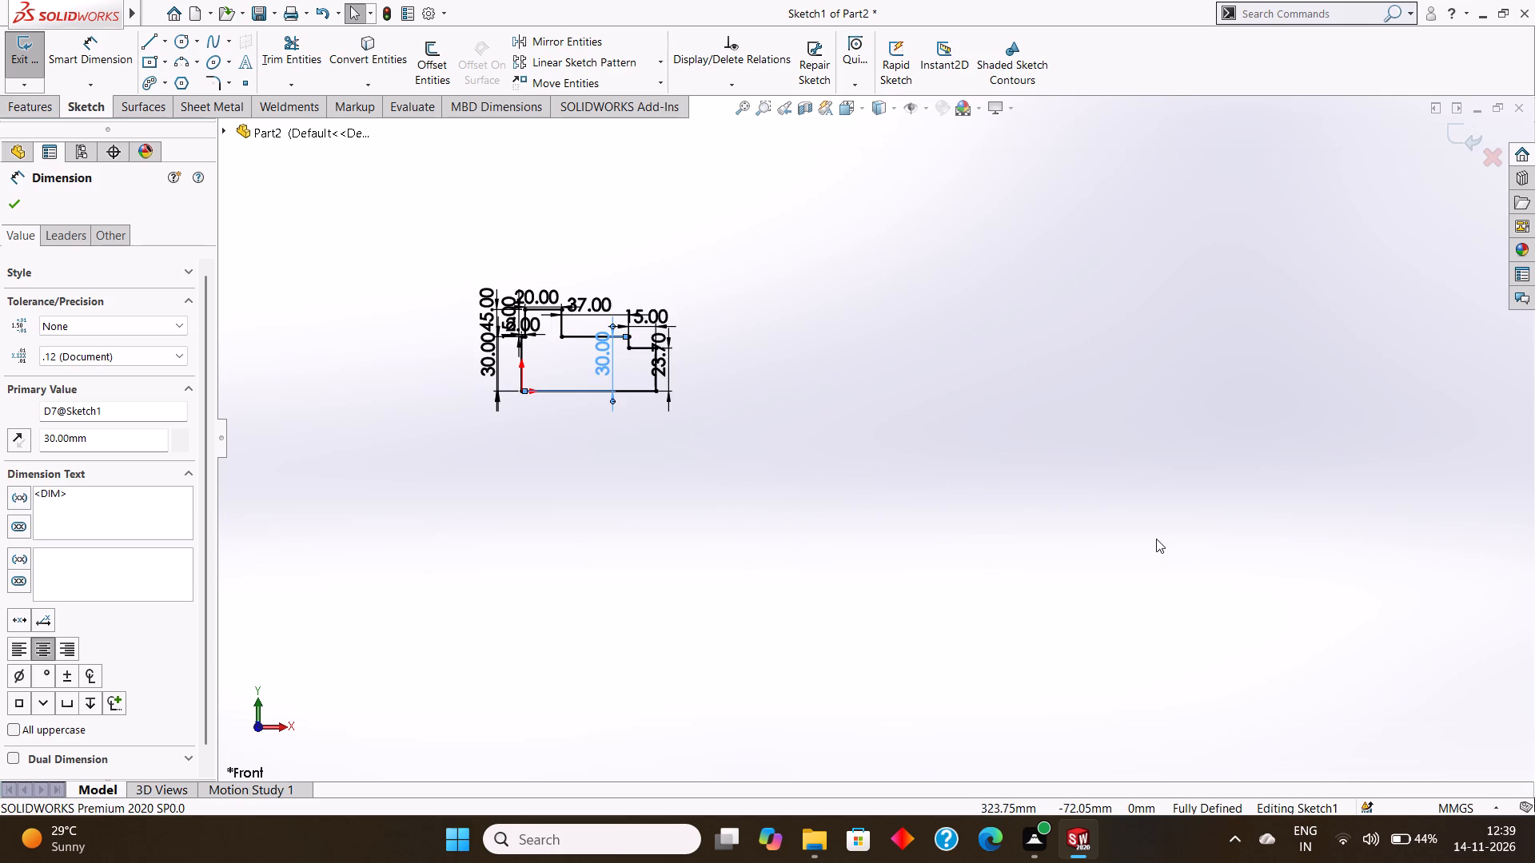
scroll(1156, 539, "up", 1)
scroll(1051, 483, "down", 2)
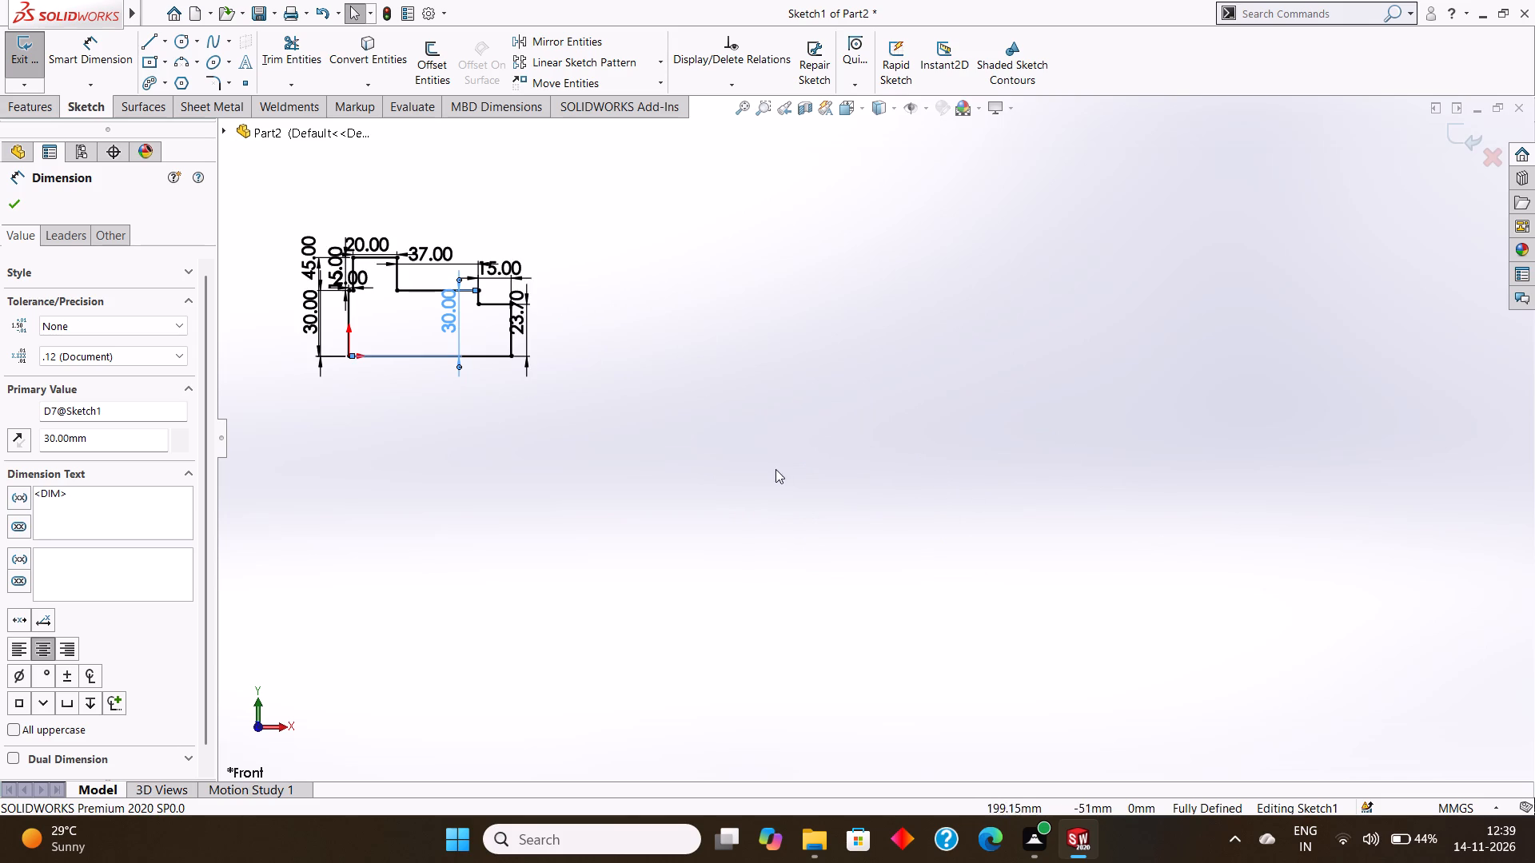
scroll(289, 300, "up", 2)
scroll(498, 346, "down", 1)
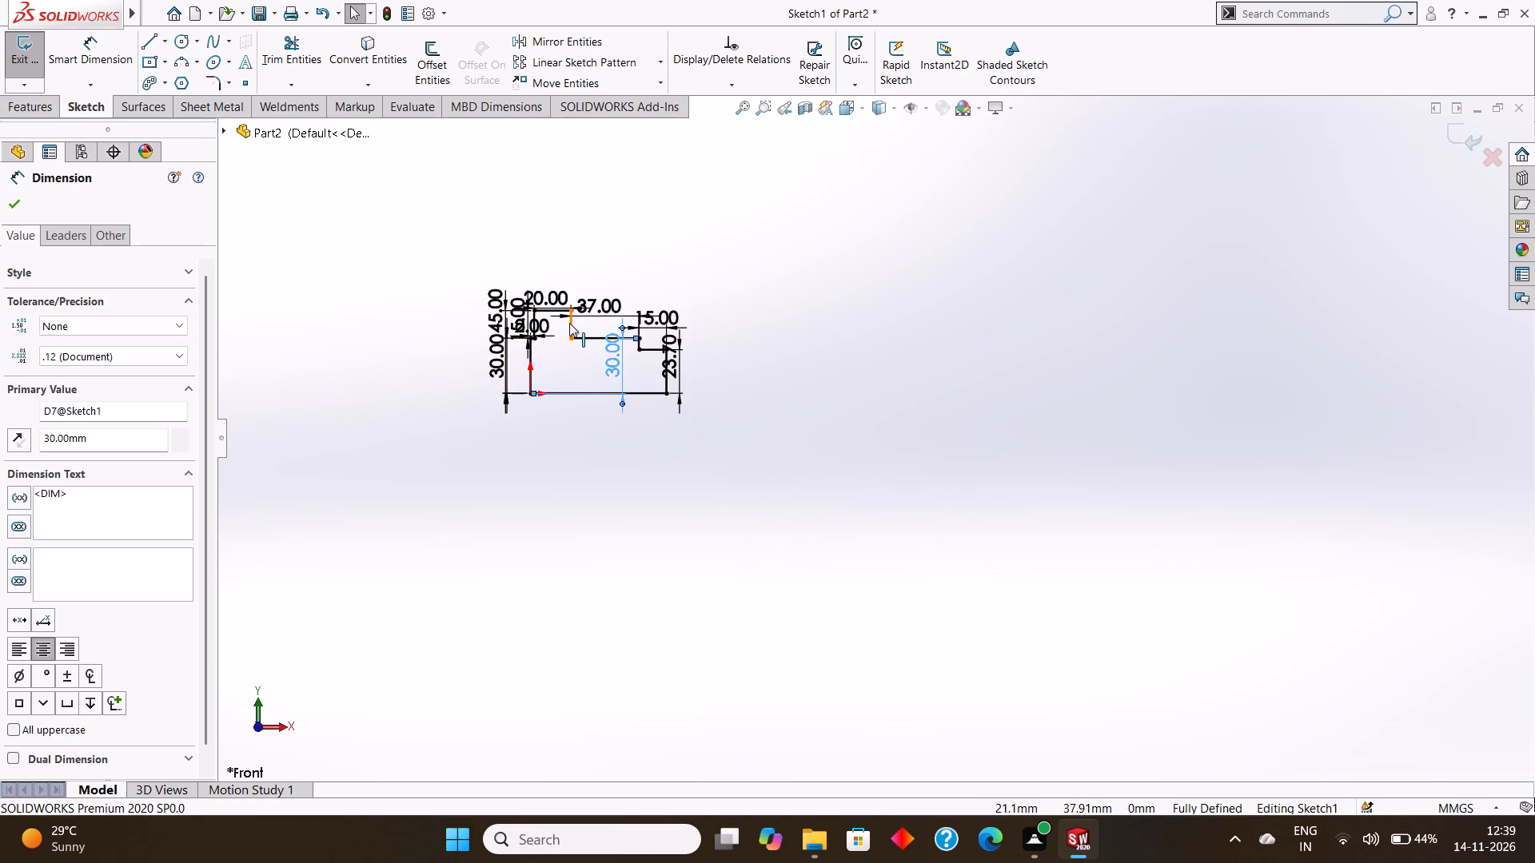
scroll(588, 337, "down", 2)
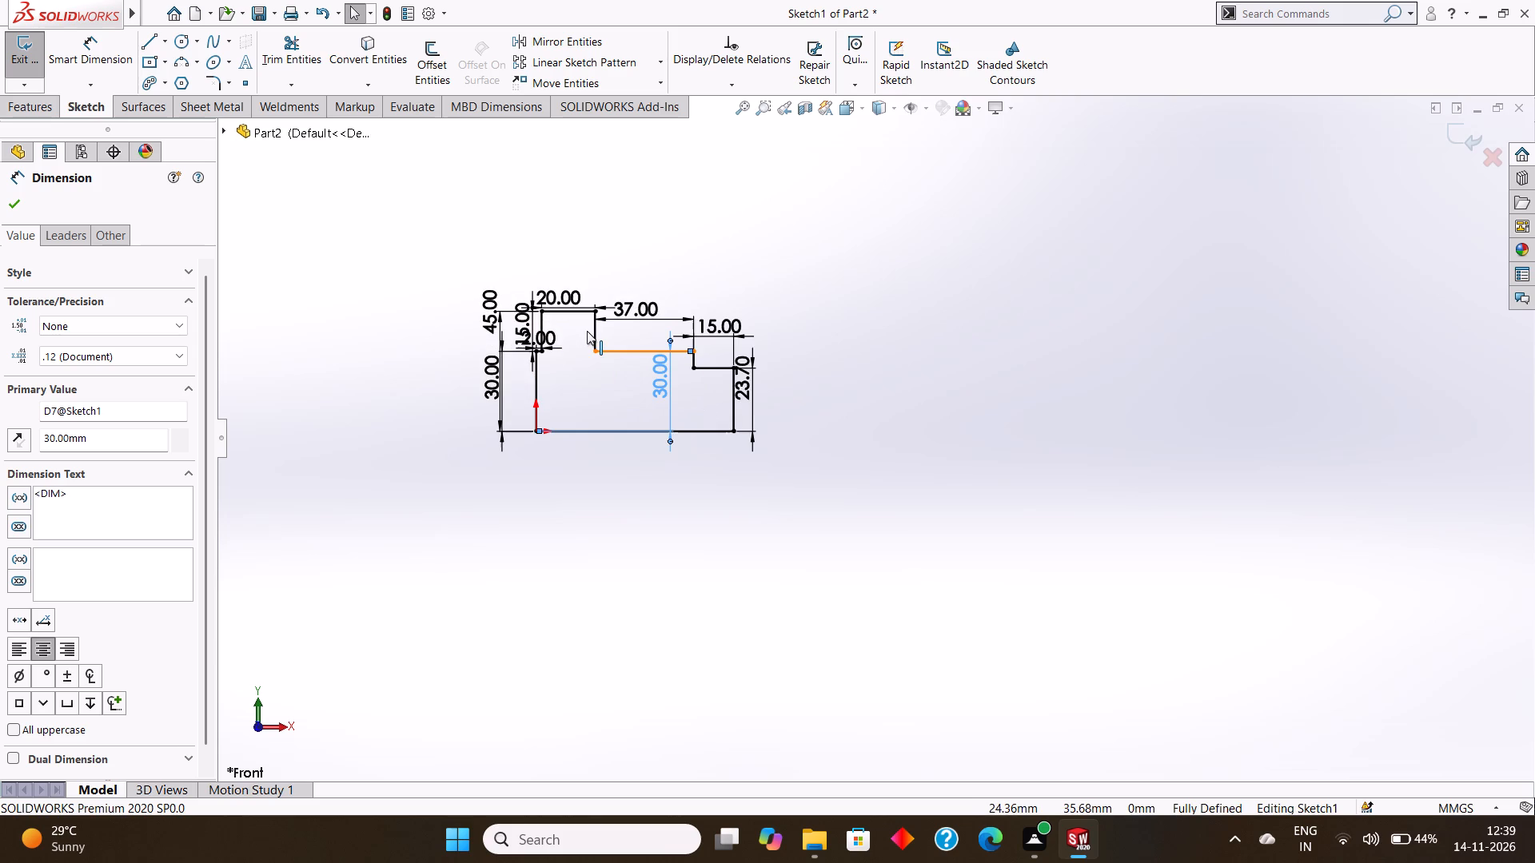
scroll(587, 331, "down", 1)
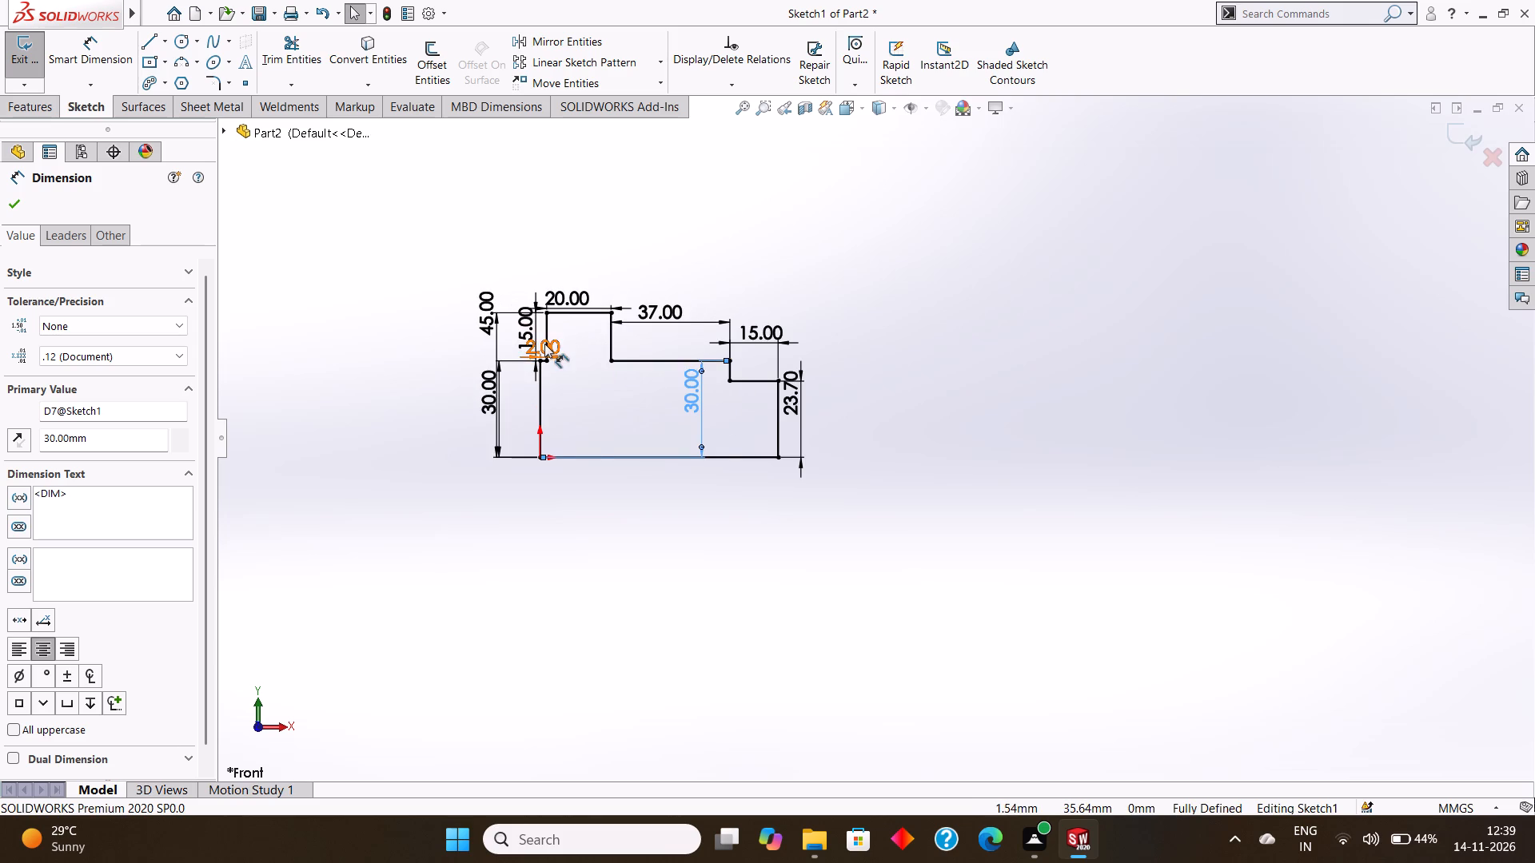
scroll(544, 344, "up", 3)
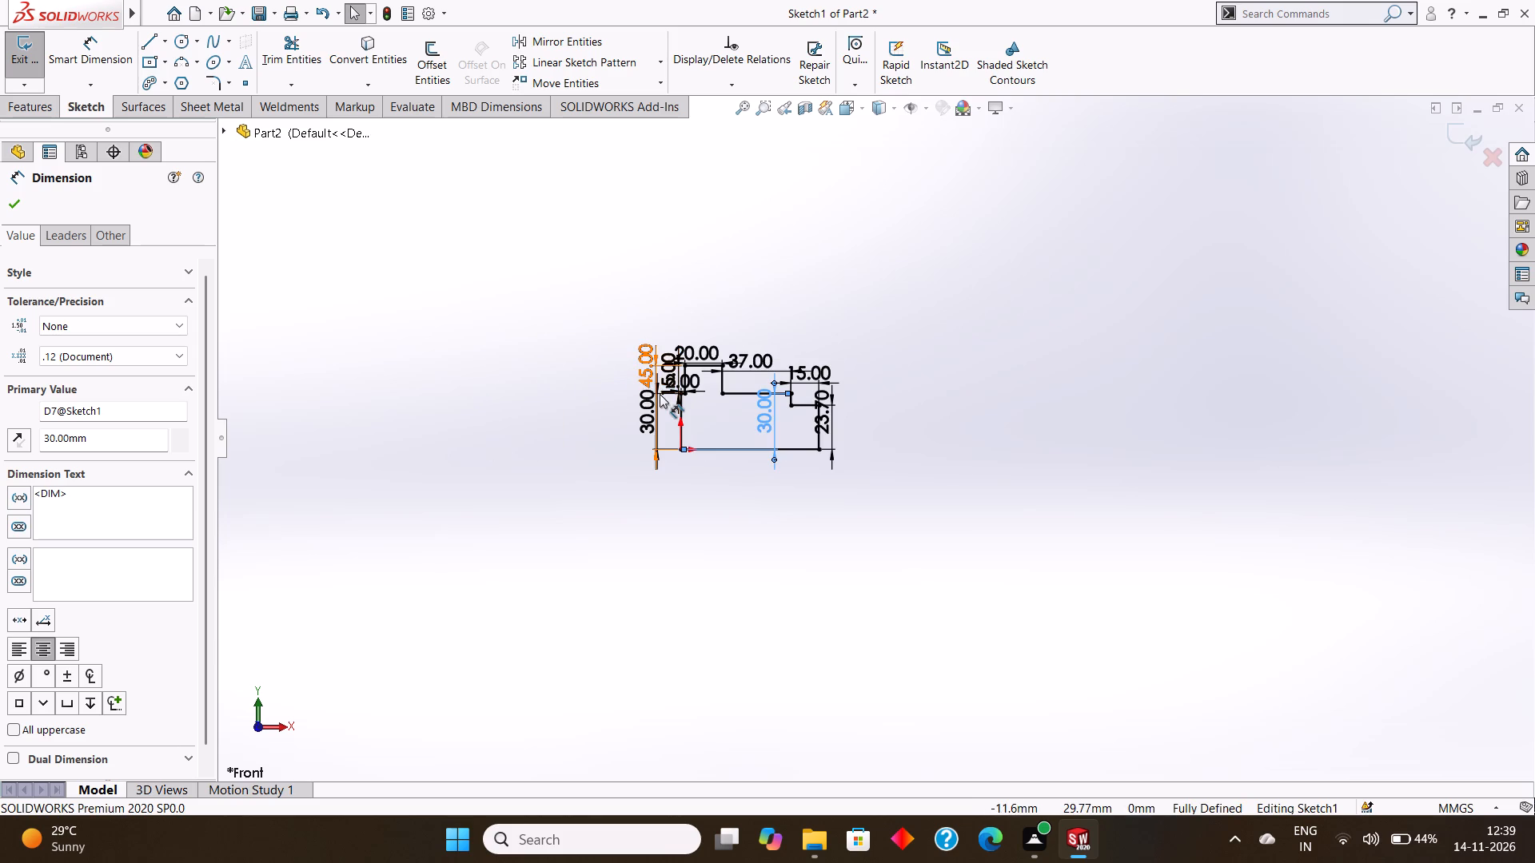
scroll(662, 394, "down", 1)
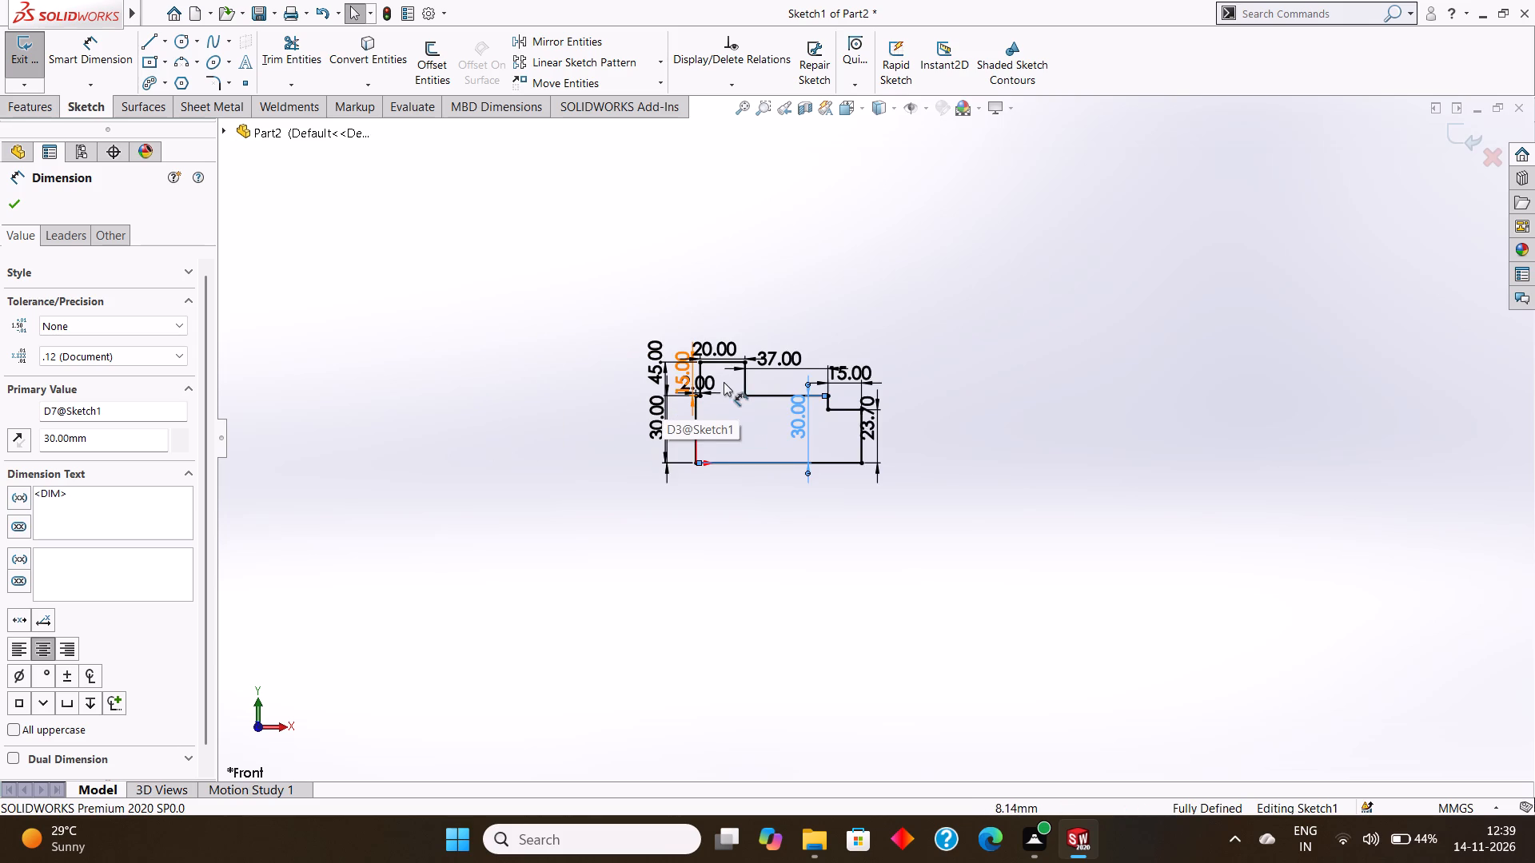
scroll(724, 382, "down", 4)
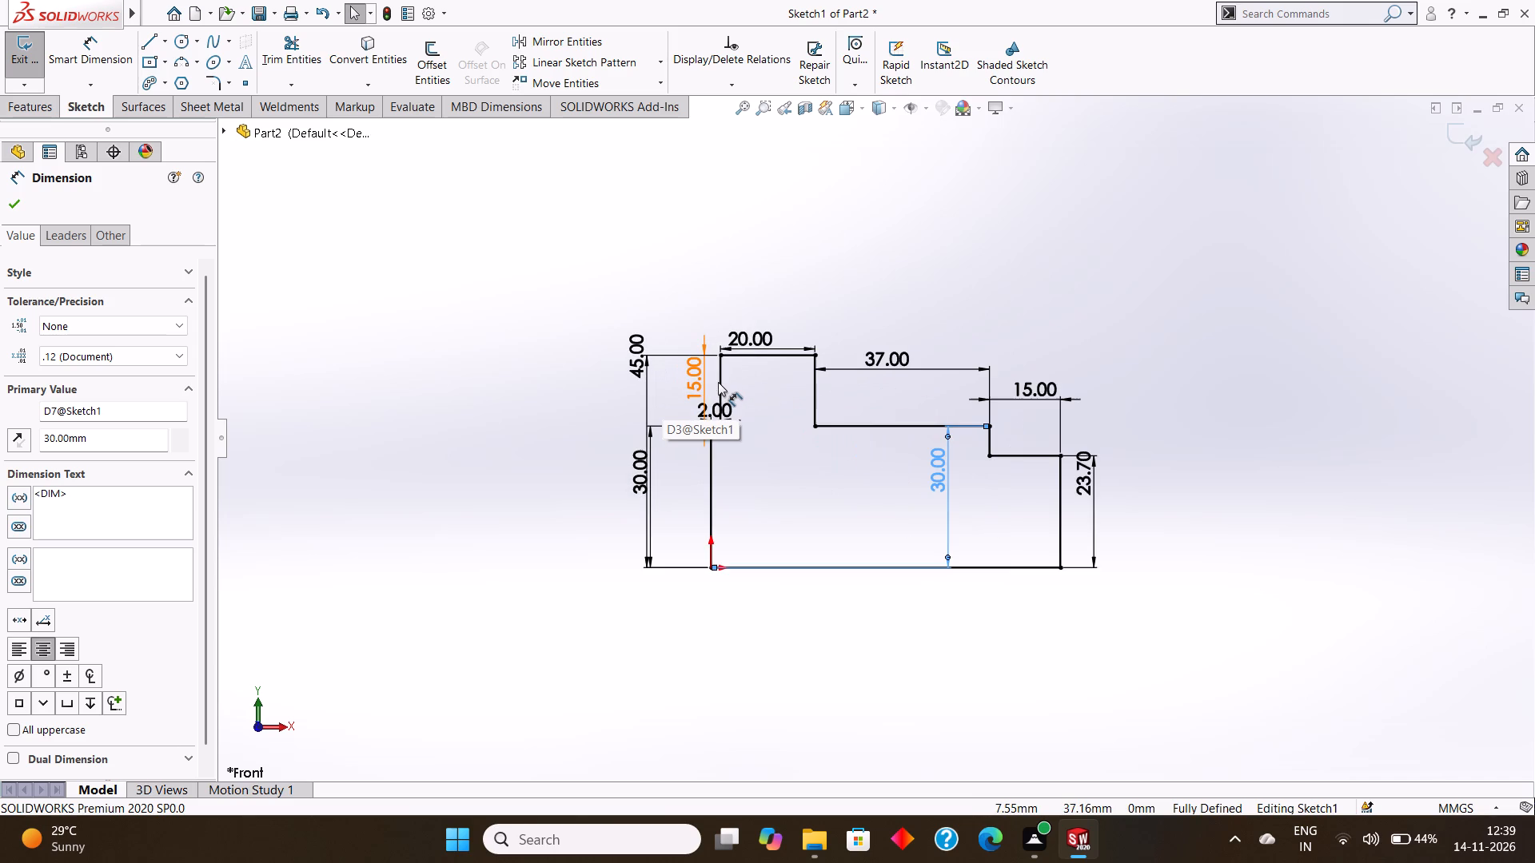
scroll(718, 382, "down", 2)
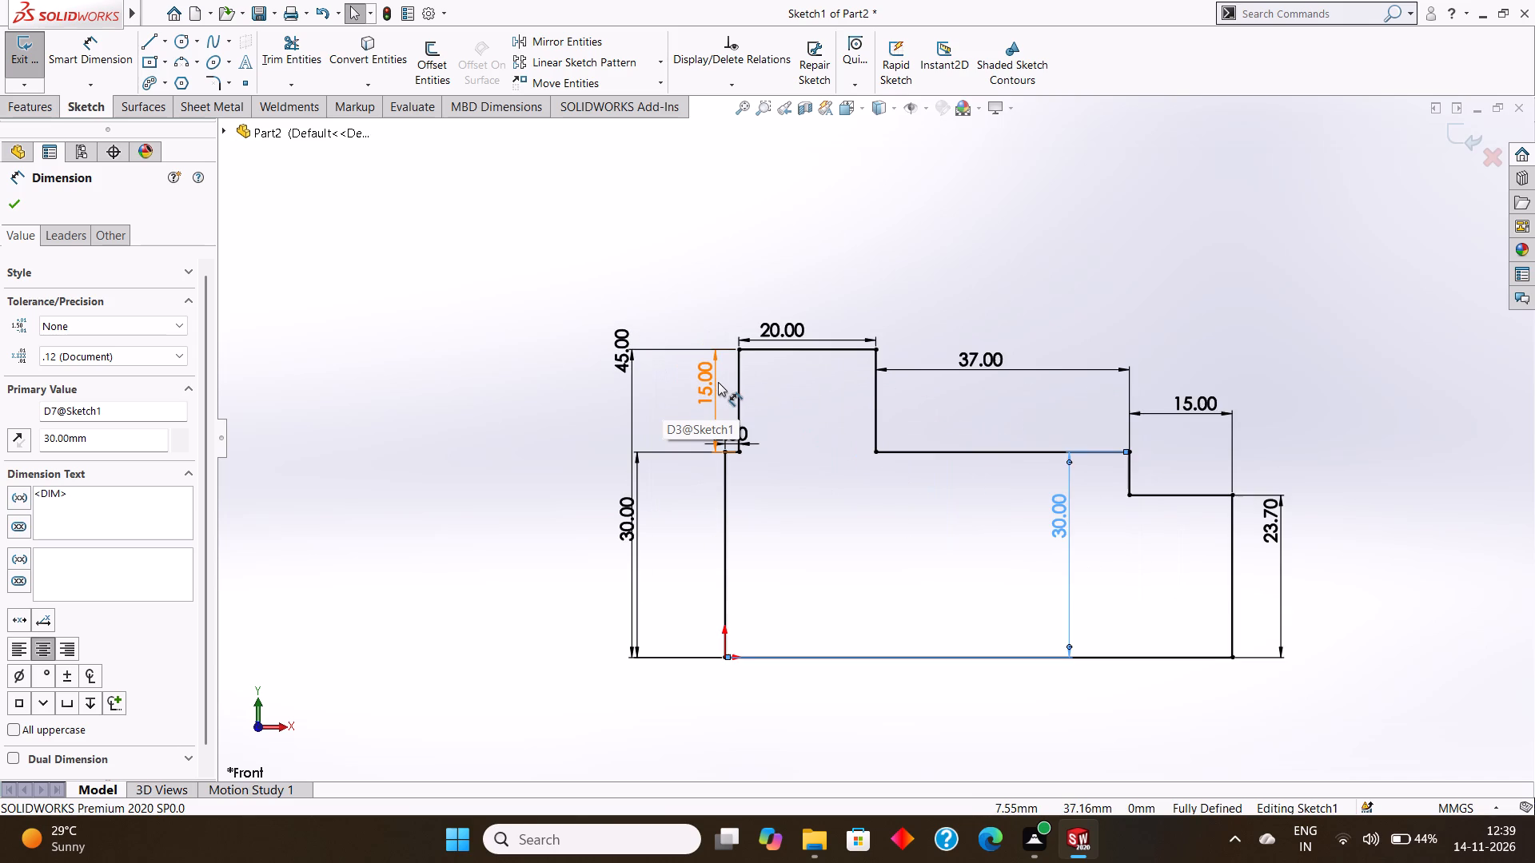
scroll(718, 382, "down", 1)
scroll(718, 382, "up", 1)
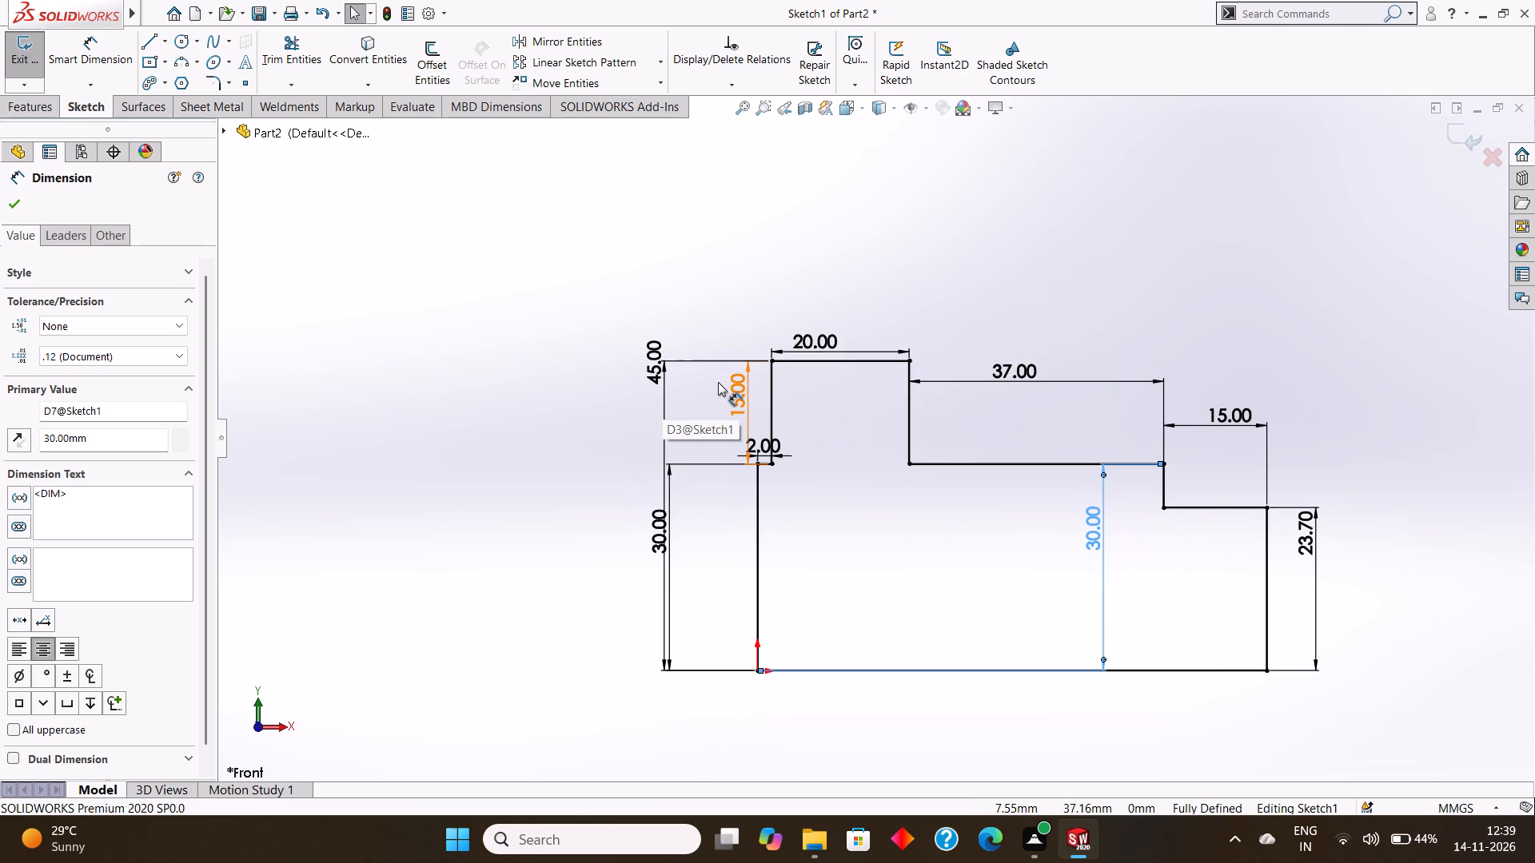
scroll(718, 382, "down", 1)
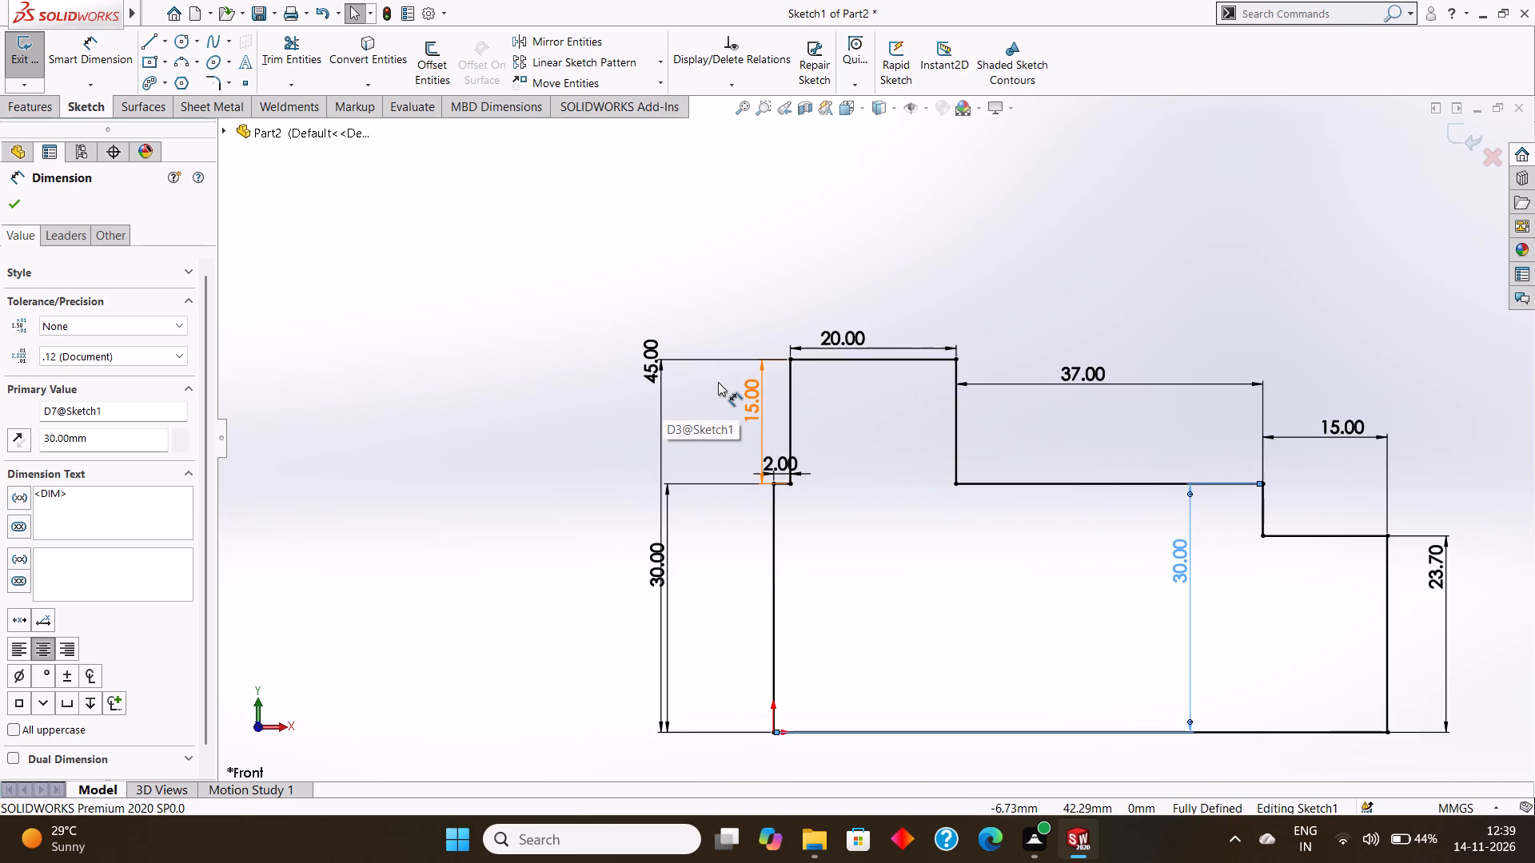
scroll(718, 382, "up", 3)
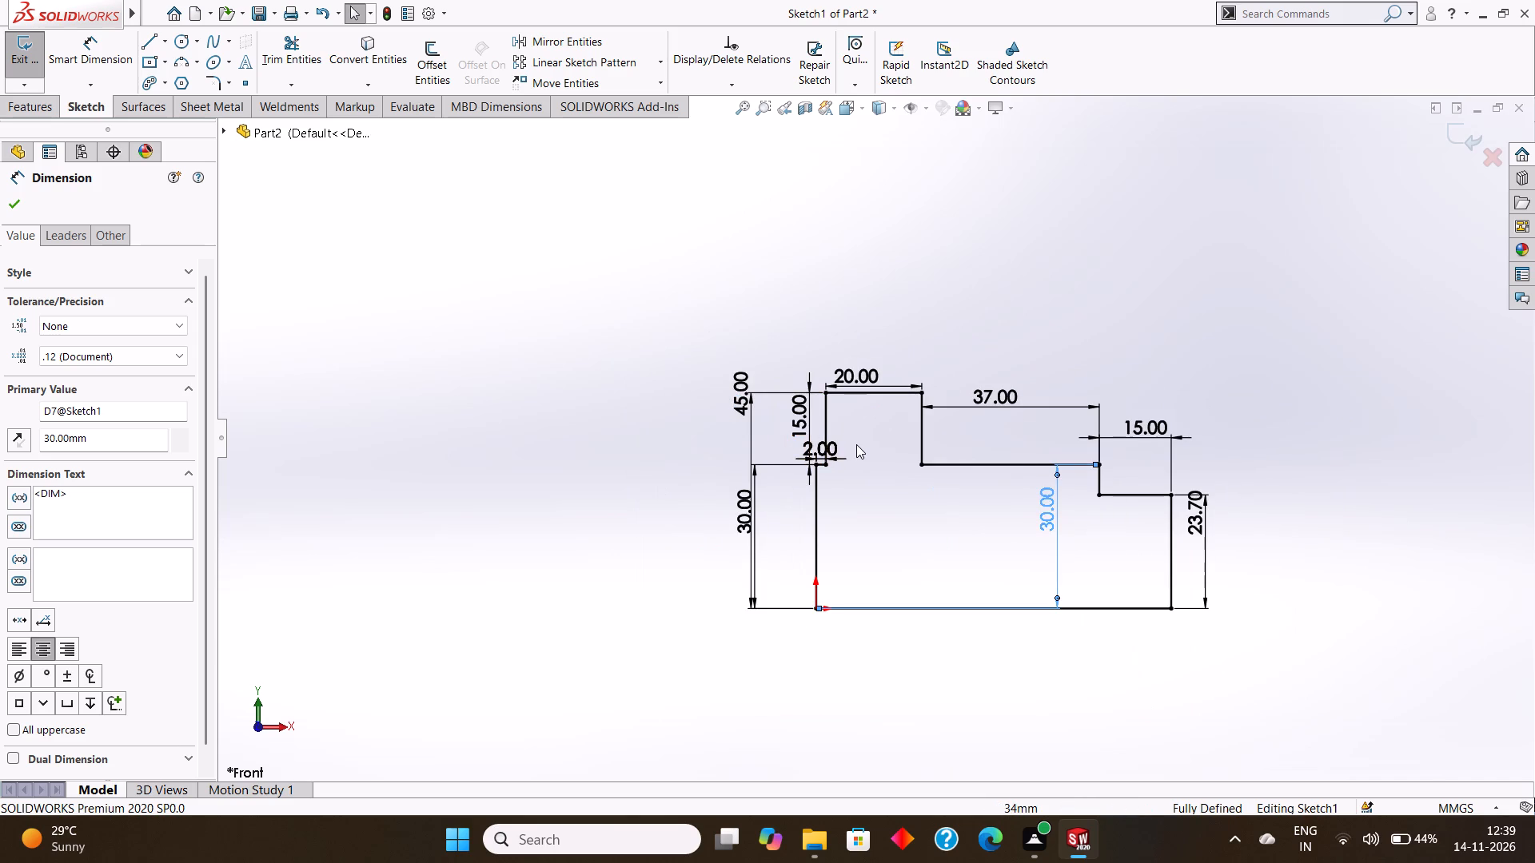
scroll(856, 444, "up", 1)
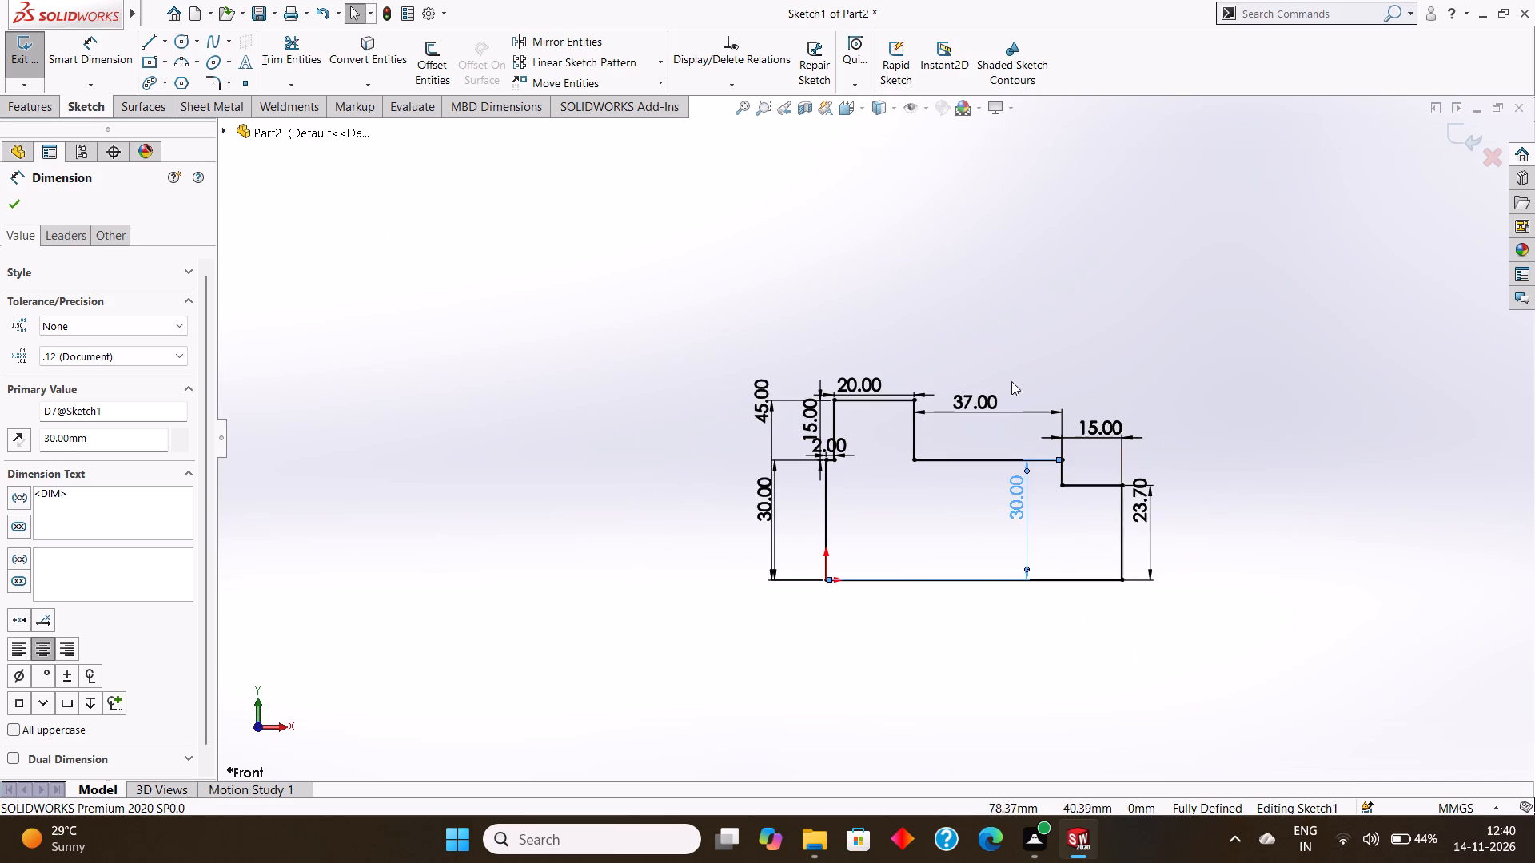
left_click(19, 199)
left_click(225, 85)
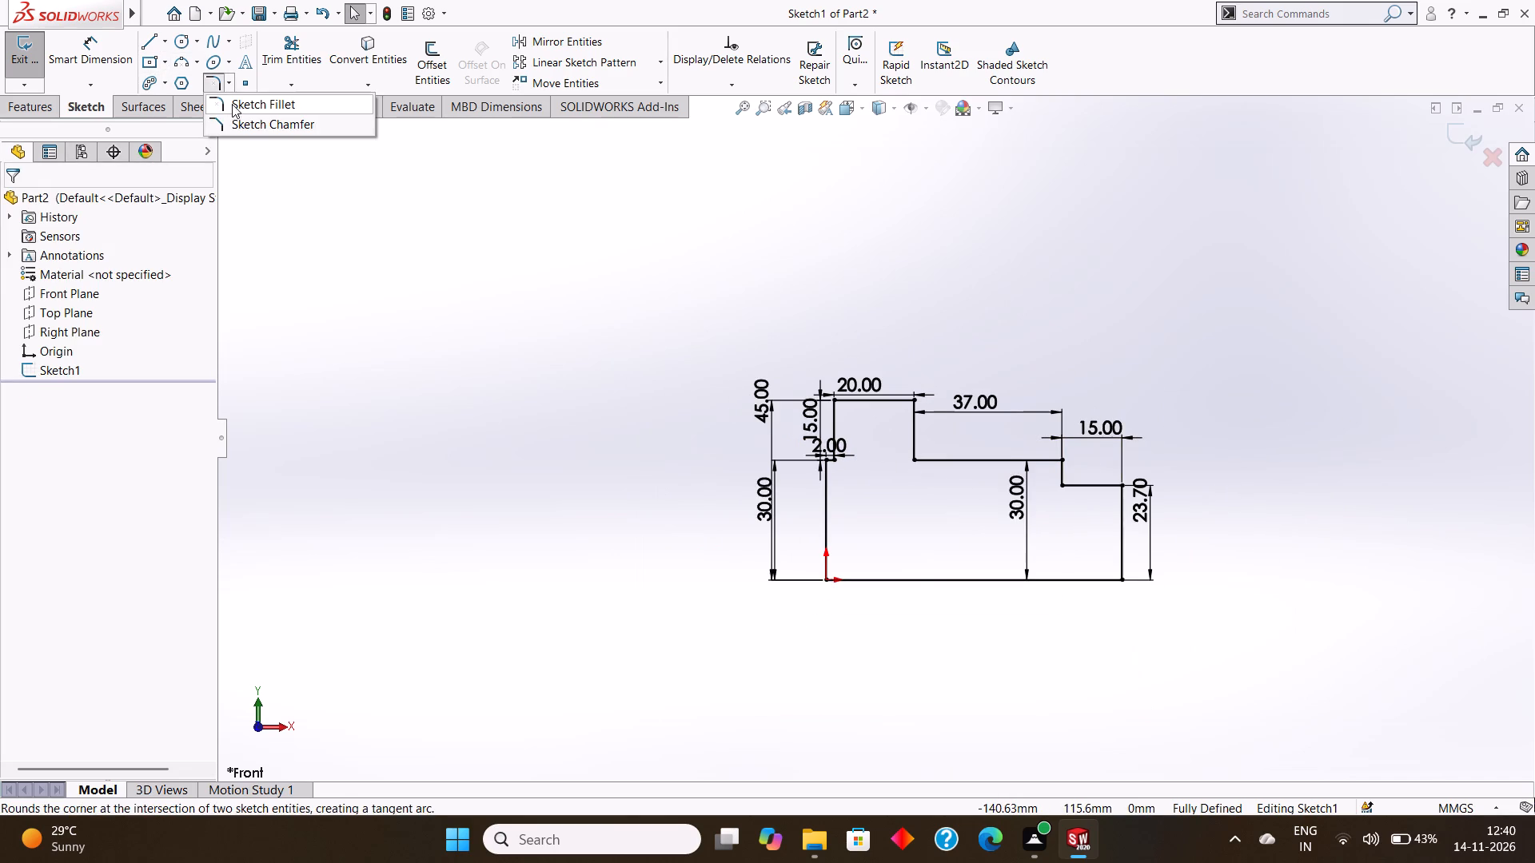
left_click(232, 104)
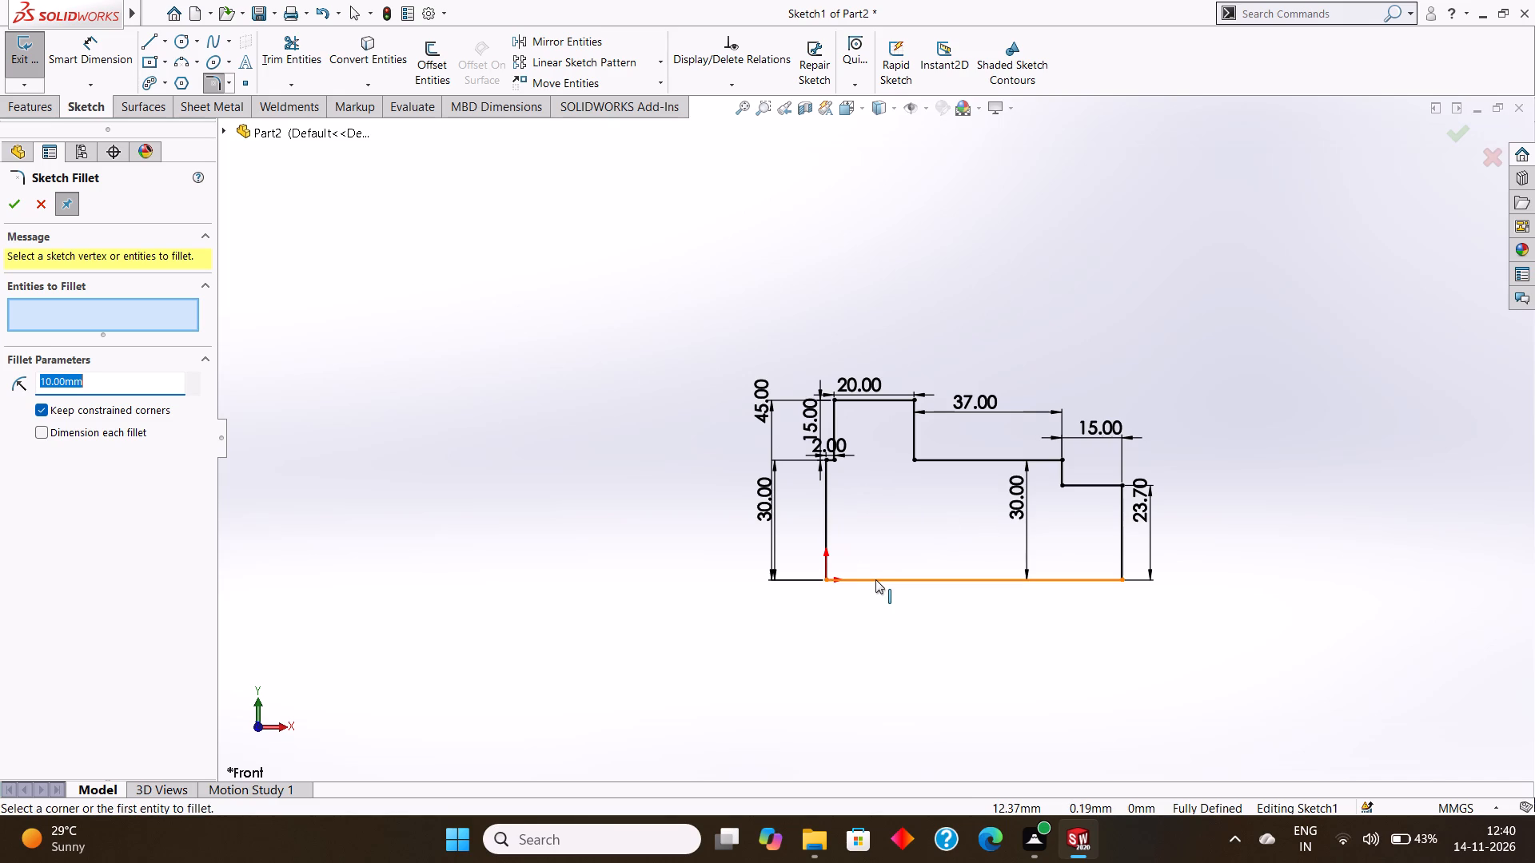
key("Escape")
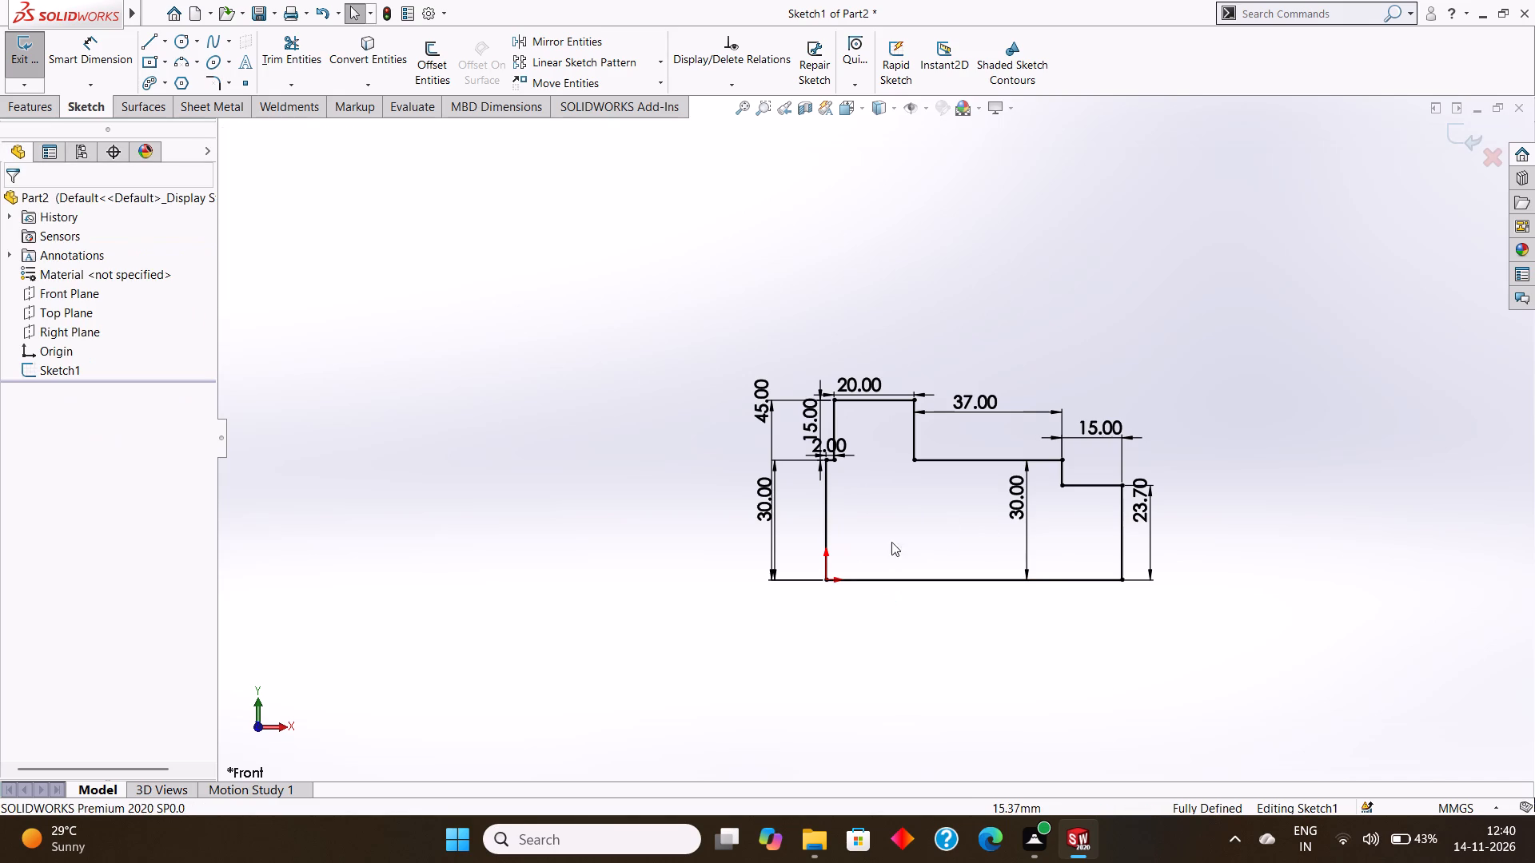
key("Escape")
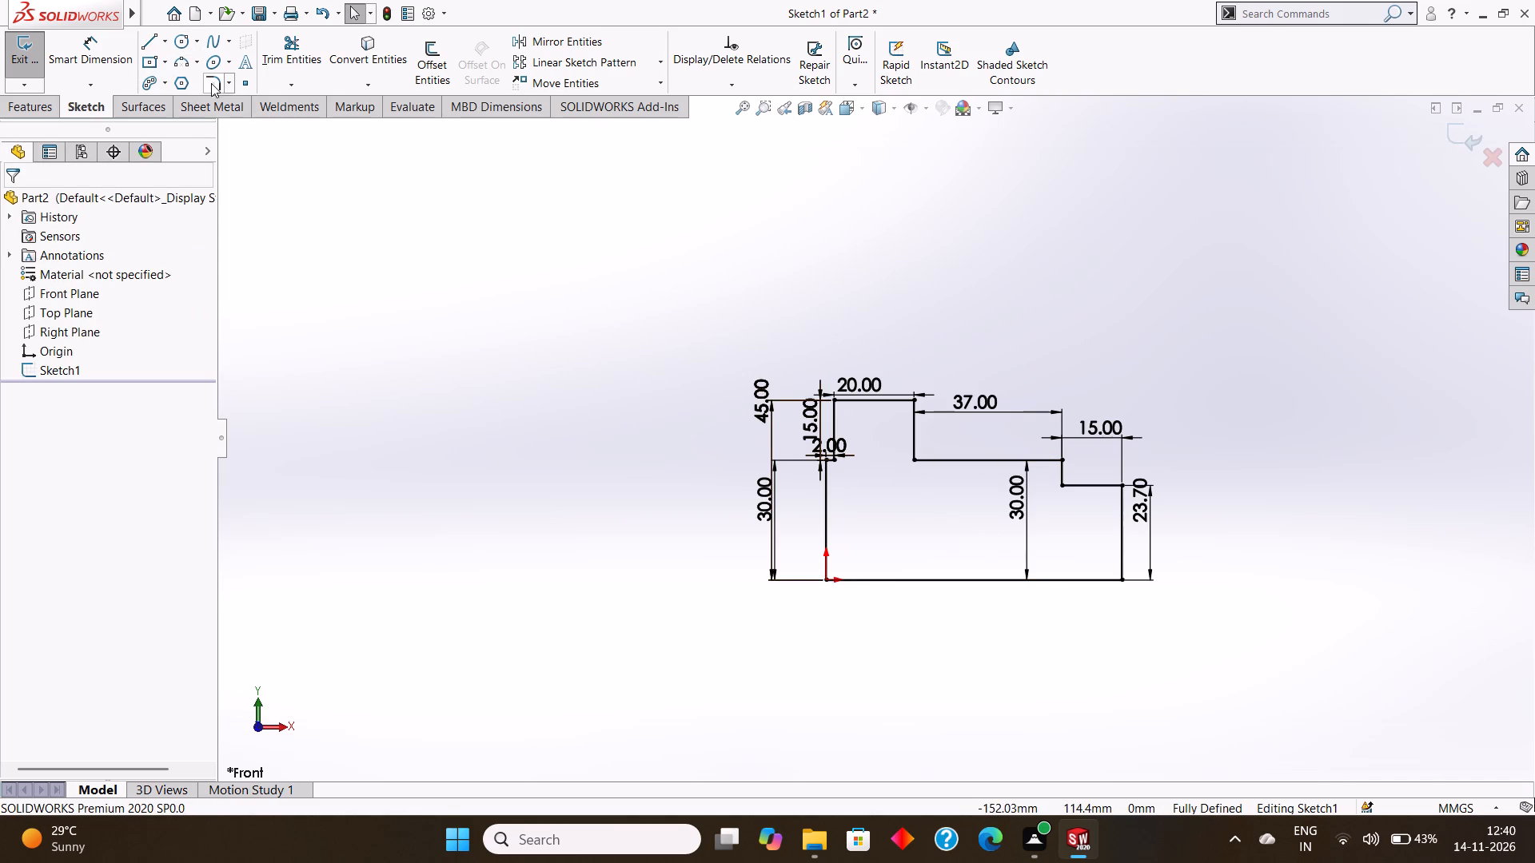
Add a 2 mm sketch fillet at the inner corner between the 20 mm step's vertical side and the 37 mm line.
left_click(227, 82)
left_click(238, 98)
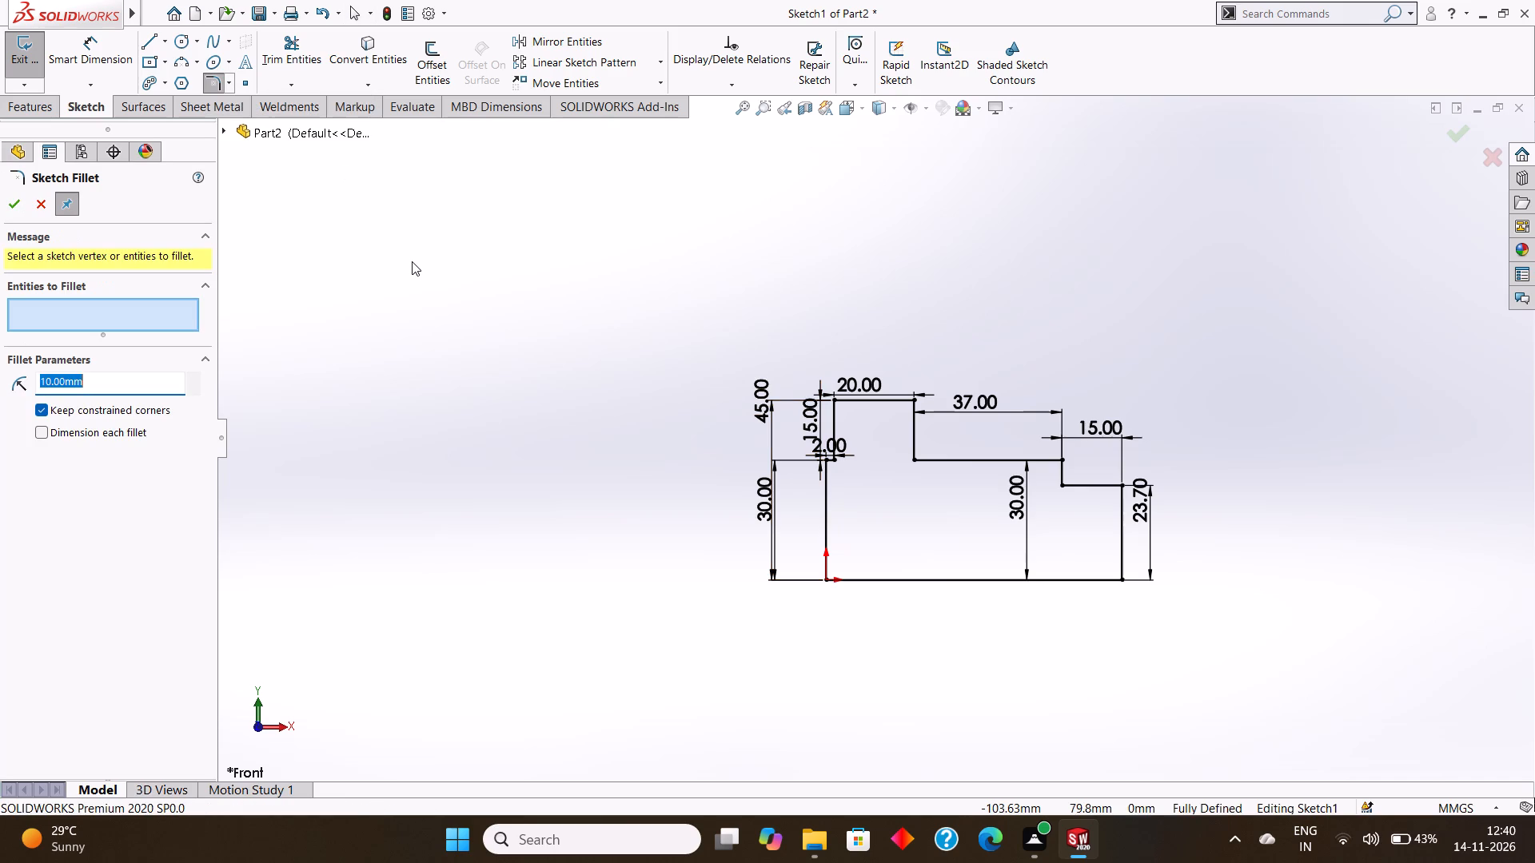
key("BackSpace")
key("2")
key("Return")
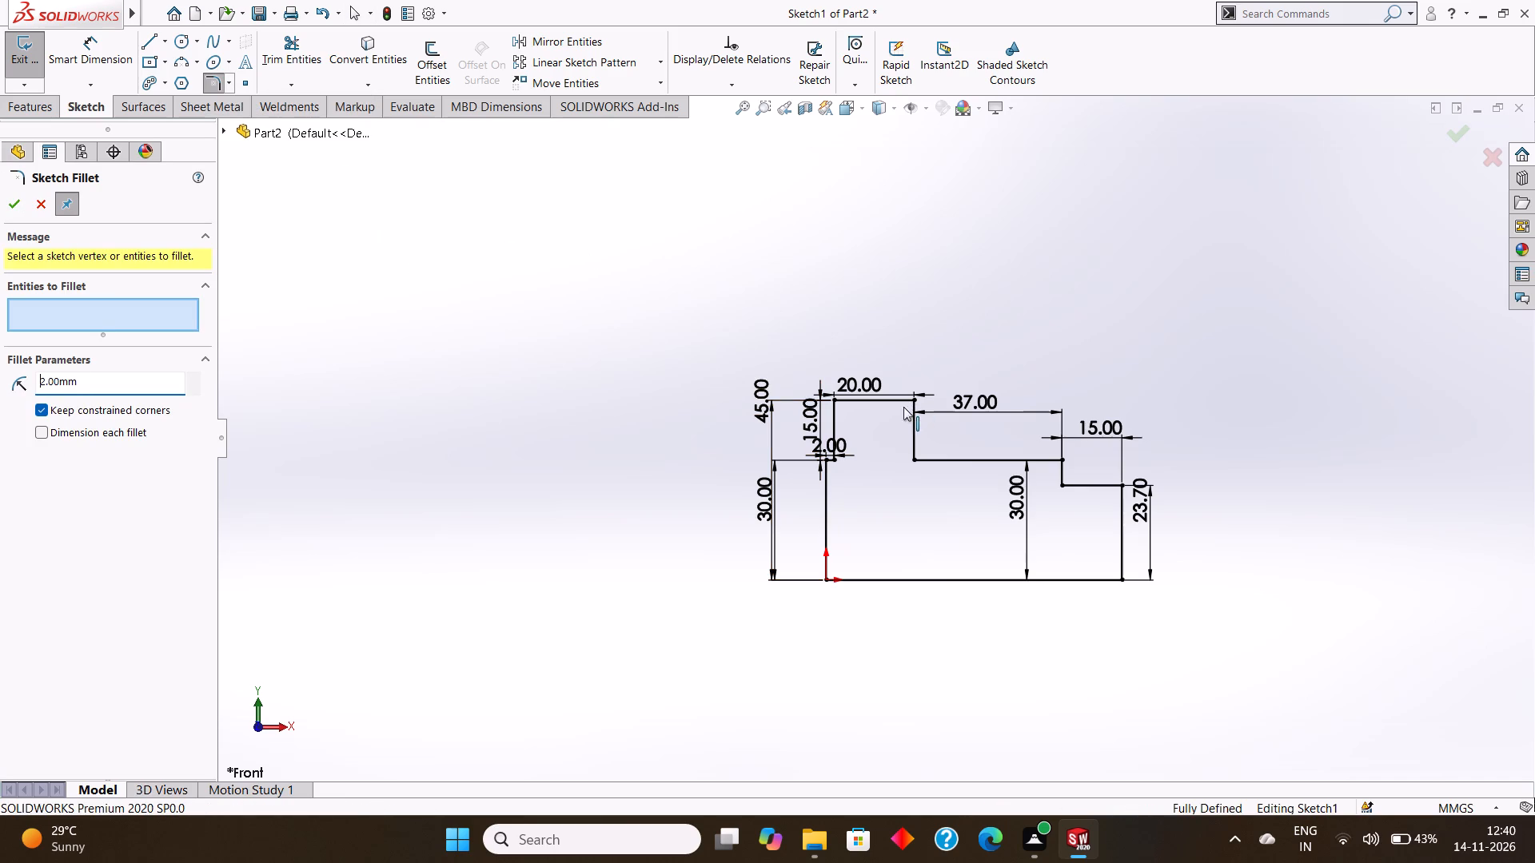
left_click(913, 434)
left_click(931, 459)
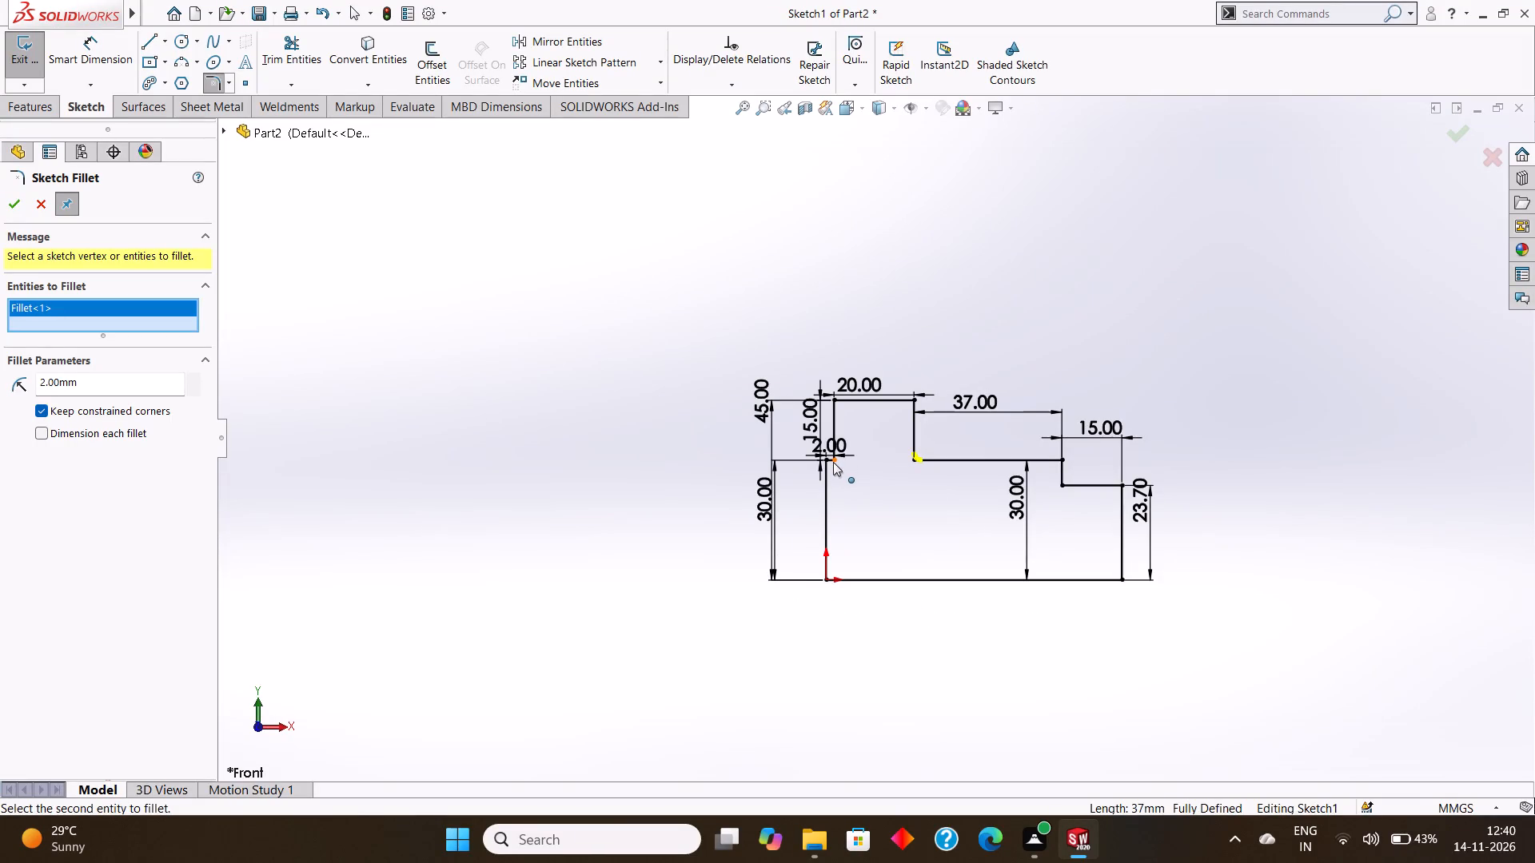
left_click(11, 210)
scroll(1011, 541, "down", 2)
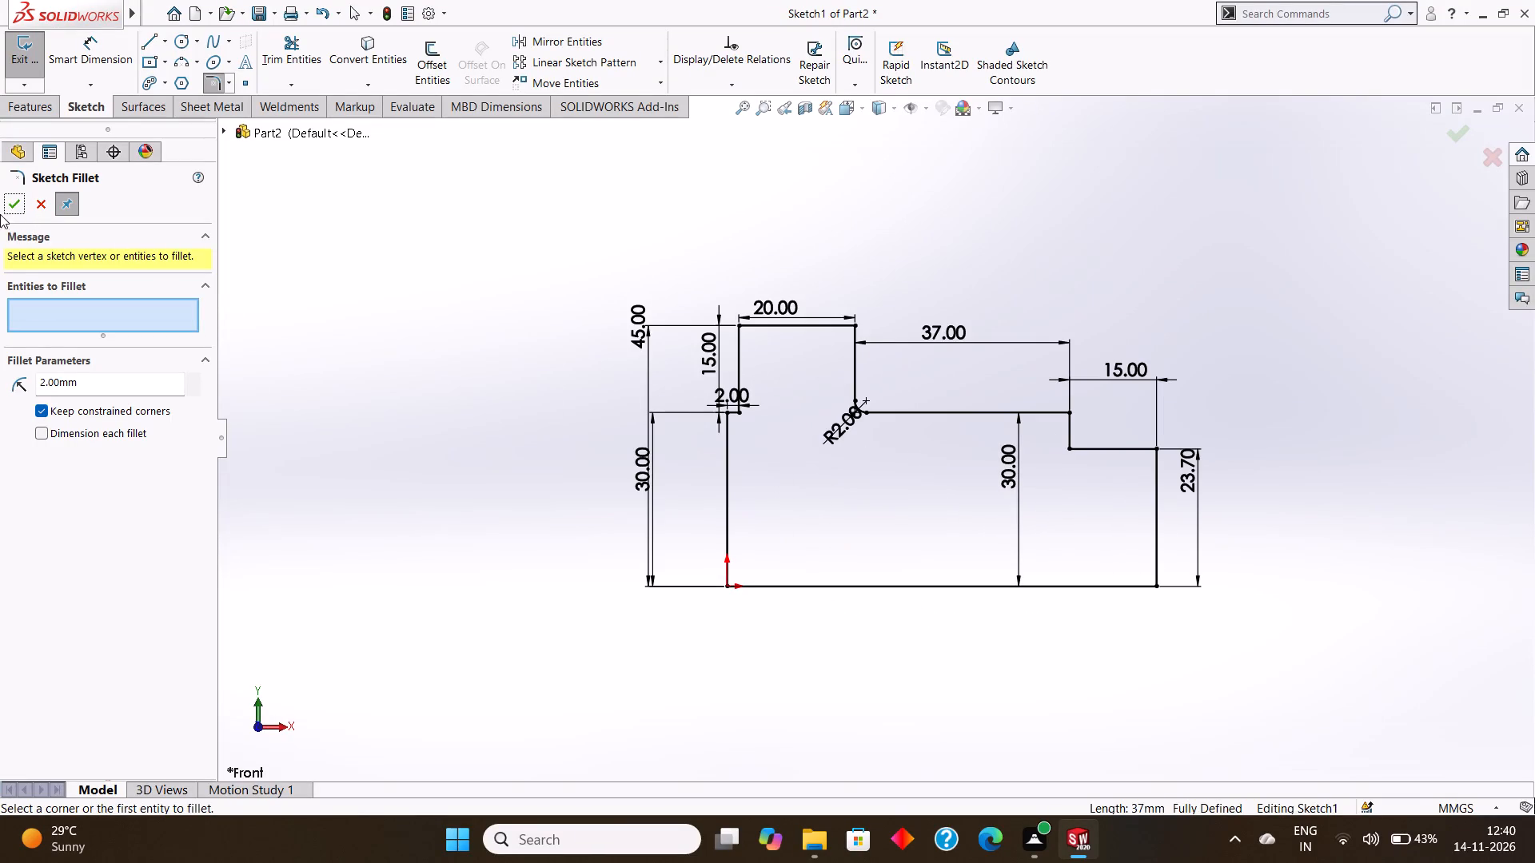
left_click(10, 205)
scroll(1029, 560, "down", 1)
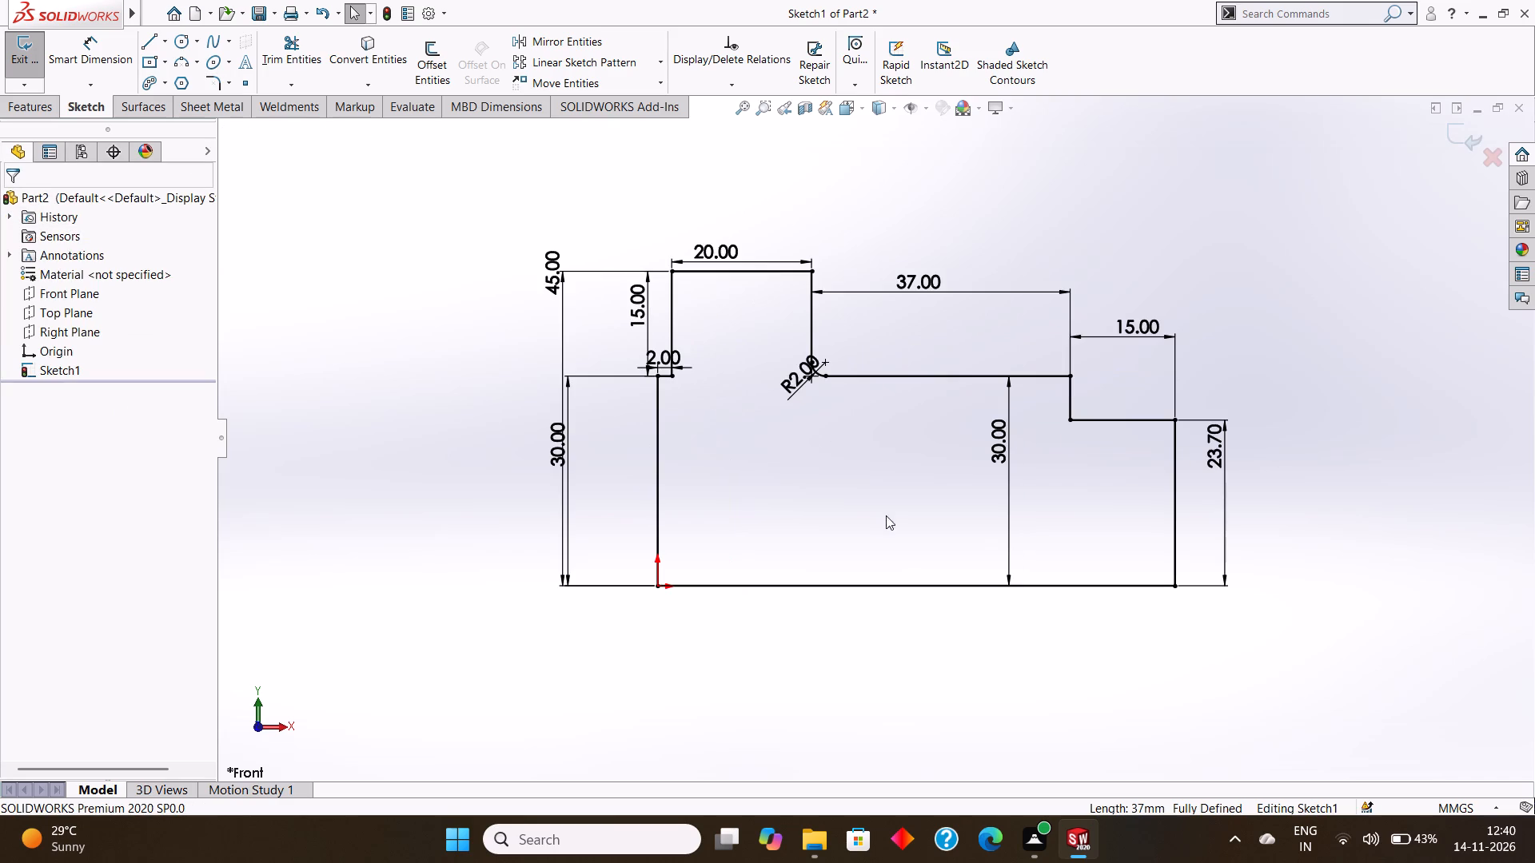
Revolve the stepped profile 360 degrees about its long bottom line as a Blind revolved boss.
left_click(49, 107)
left_click(84, 74)
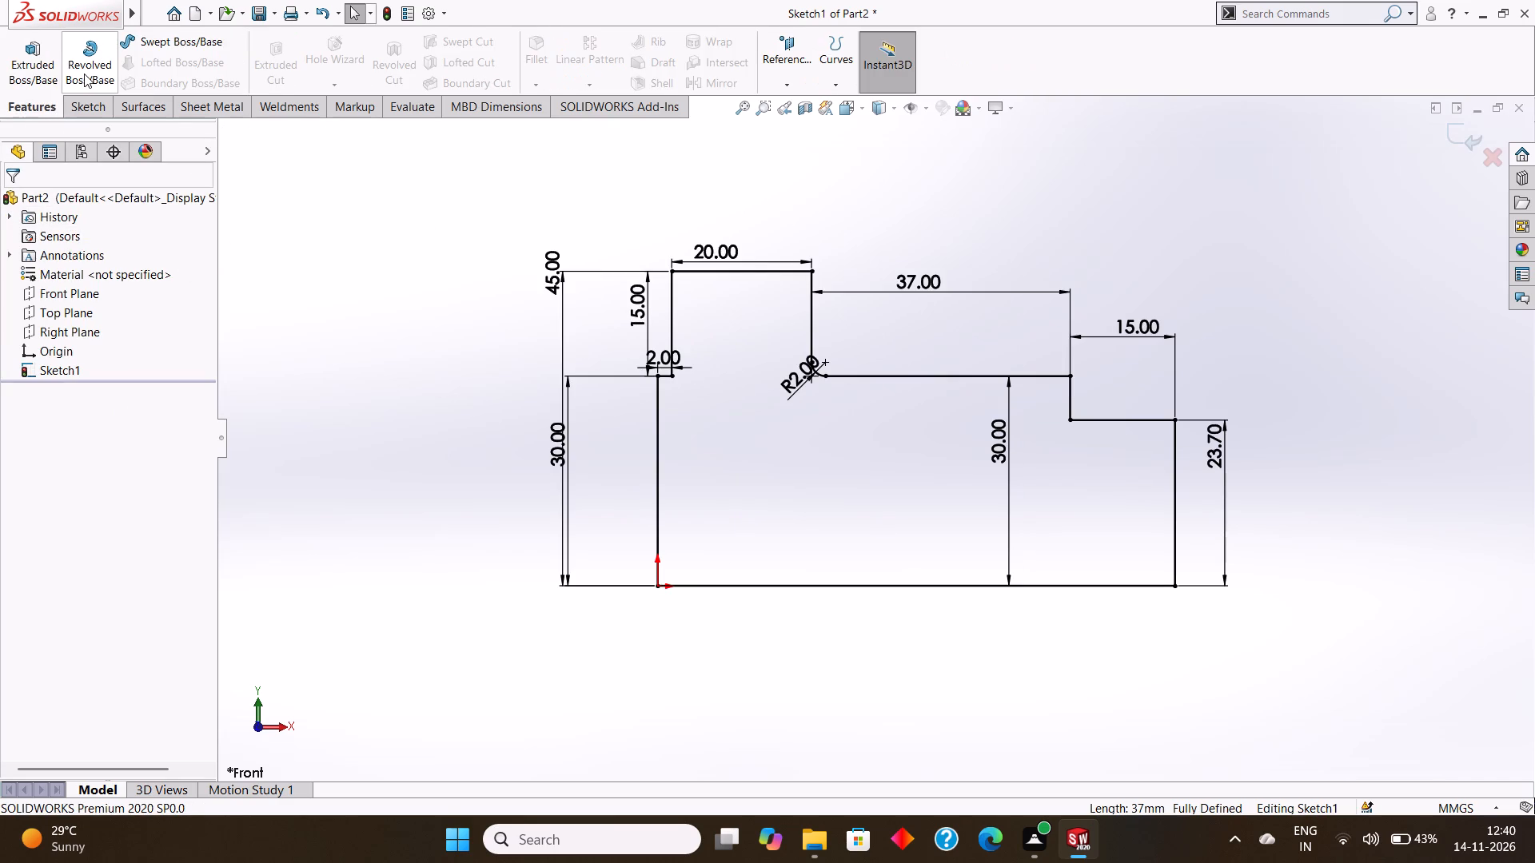
left_click(771, 581)
scroll(959, 567, "up", 2)
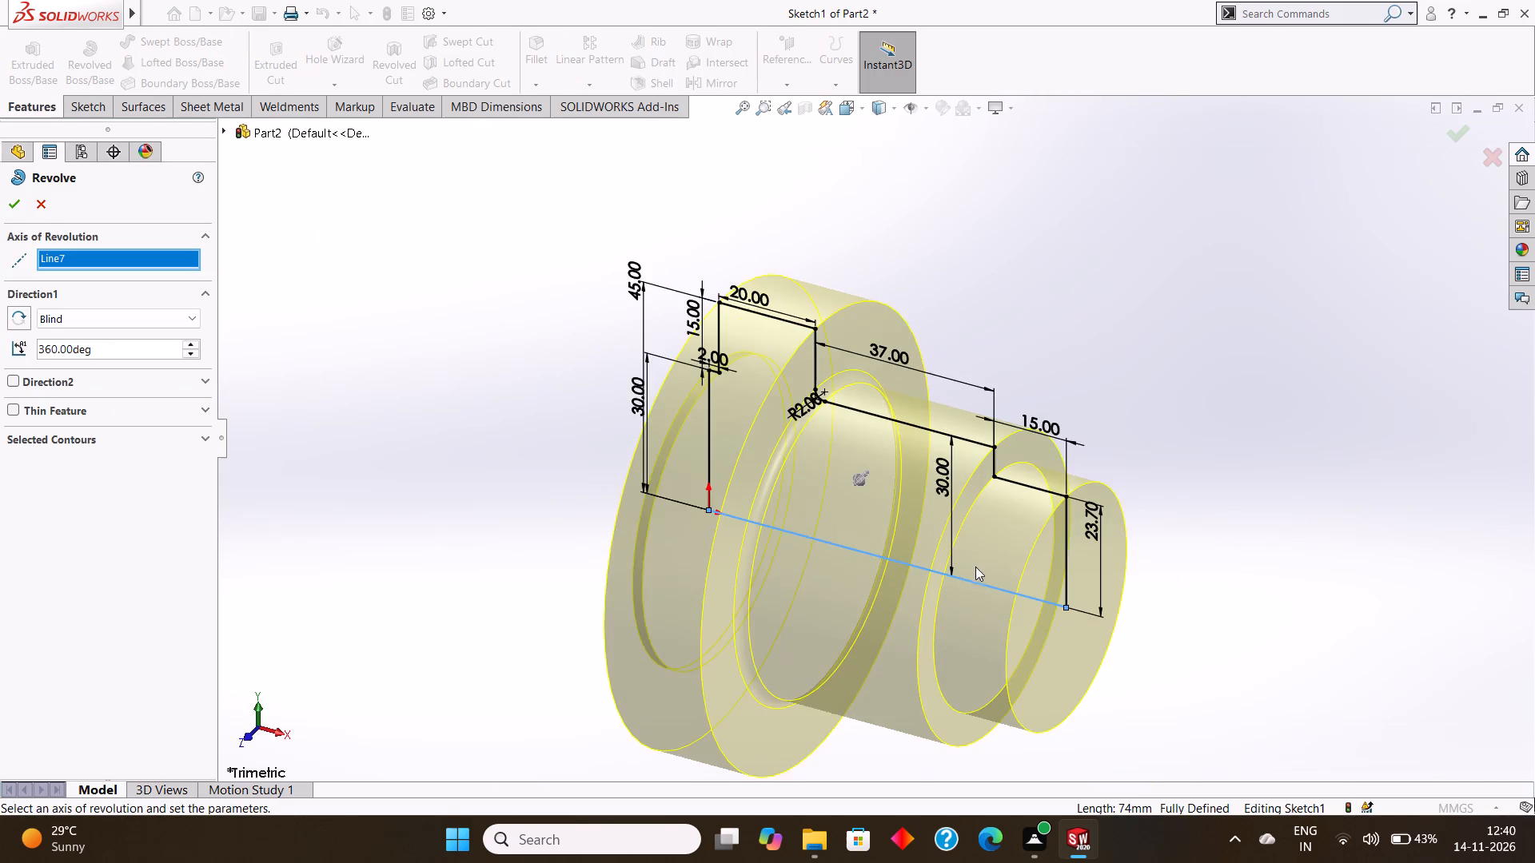
scroll(1002, 567, "up", 5)
middle_click_drag(1065, 512, 1148, 535)
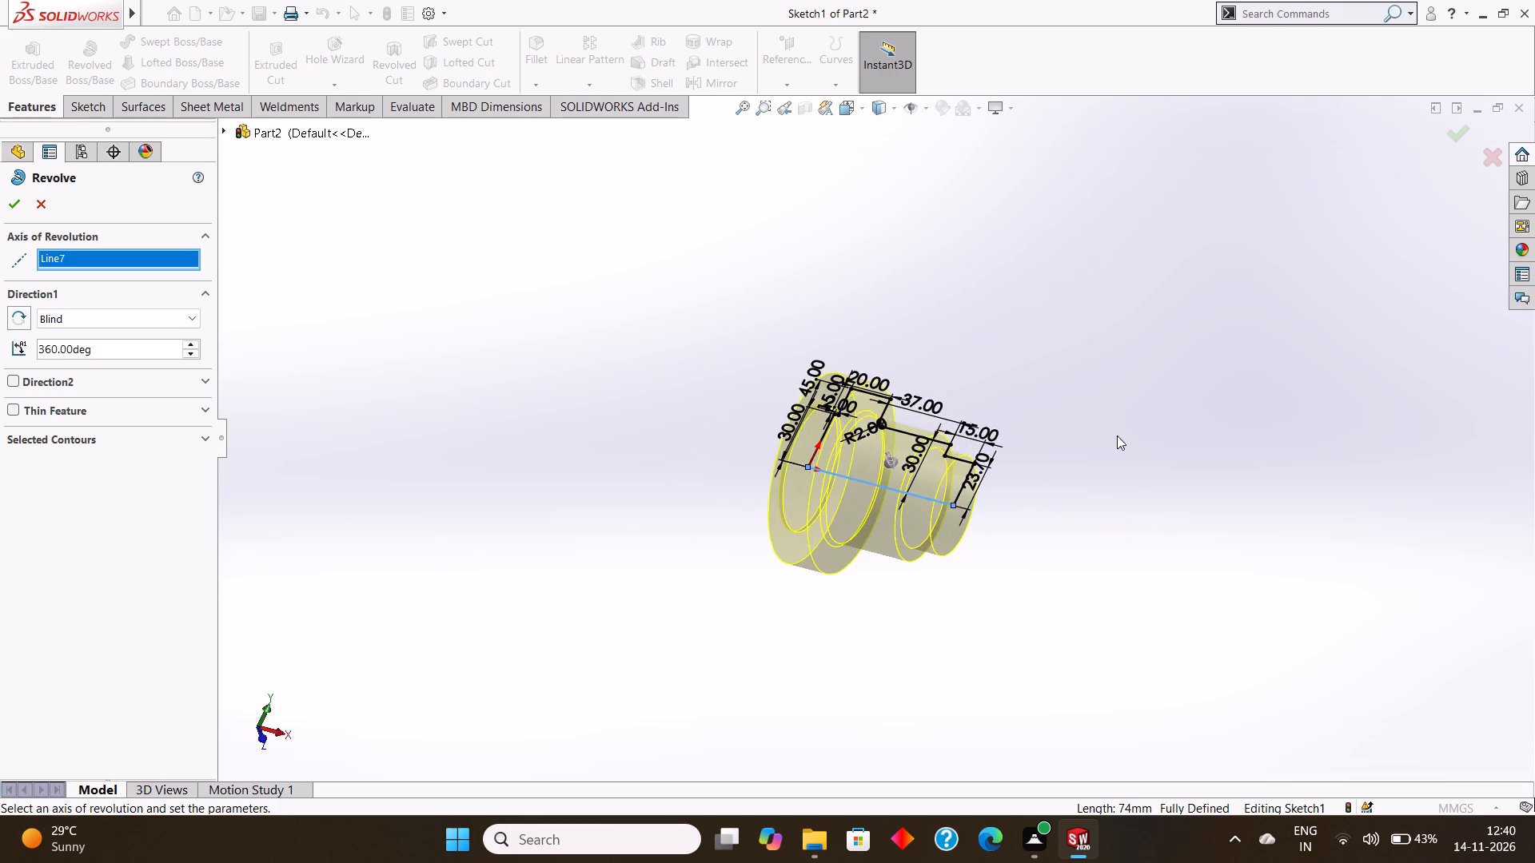
middle_click_drag(1110, 380, 1064, 459)
middle_click_drag(1123, 431, 1035, 411)
middle_click_drag(1052, 407, 1026, 400)
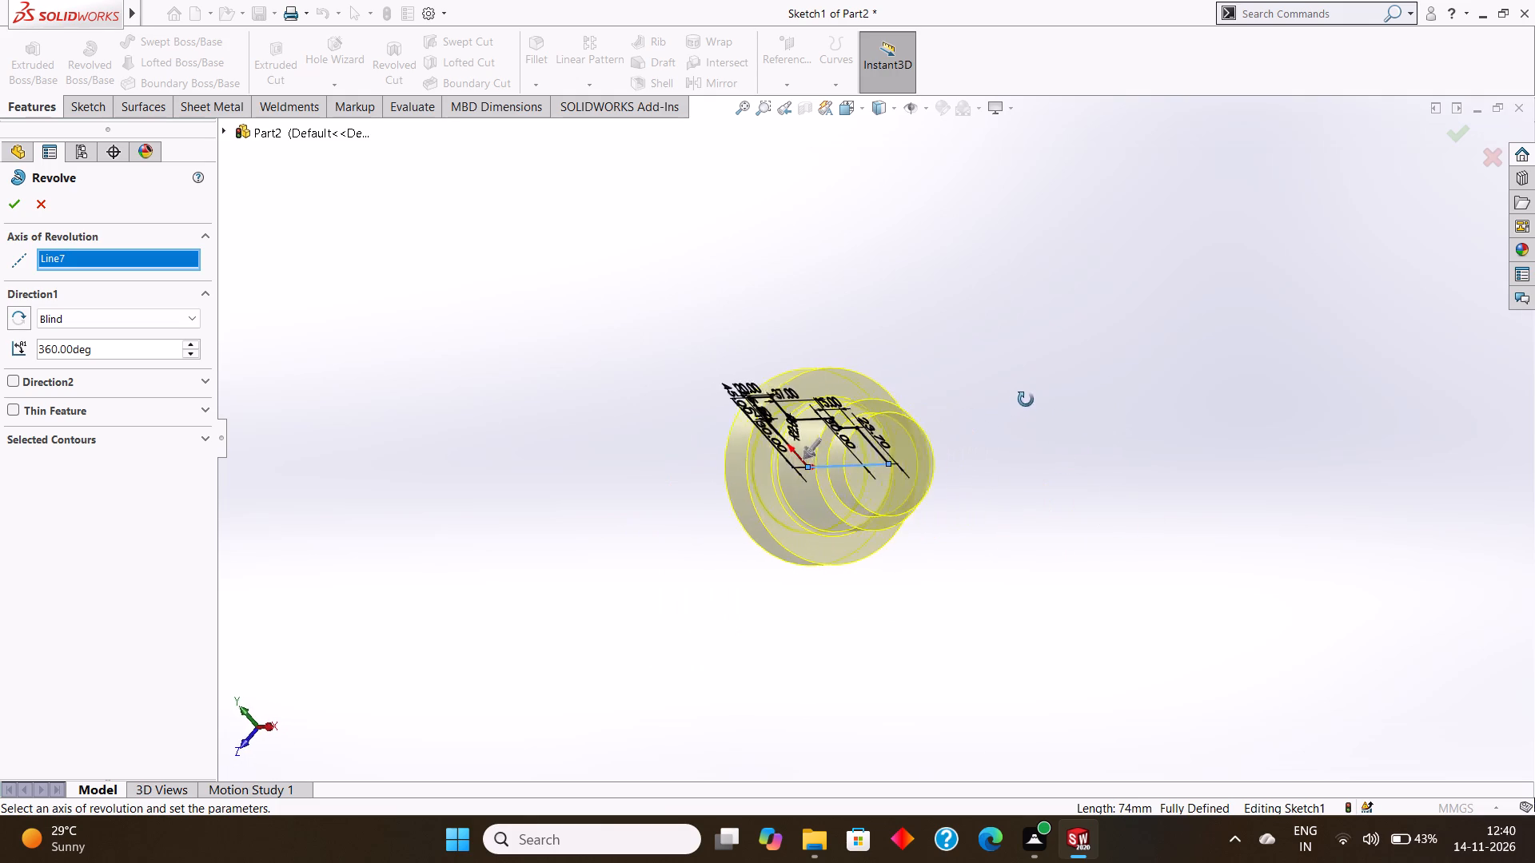
middle_click_drag(1026, 400, 1008, 395)
middle_click_drag(1007, 390, 1034, 391)
middle_click_drag(1035, 391, 1071, 386)
middle_click_drag(1058, 384, 1110, 386)
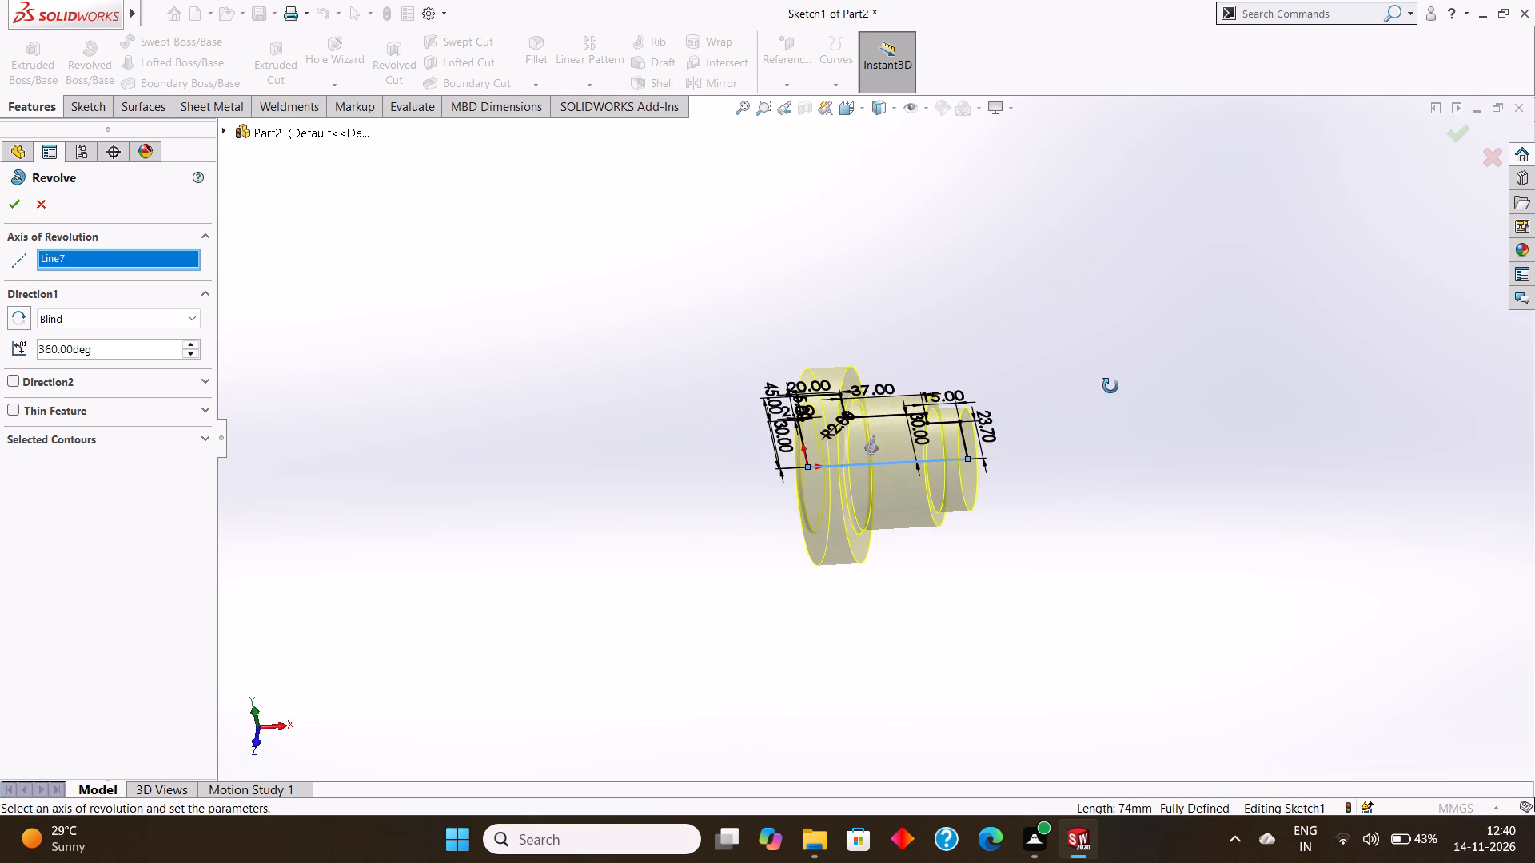
middle_click_drag(1110, 386, 1111, 386)
middle_click_drag(1080, 383, 1135, 371)
middle_click_drag(1135, 371, 1154, 381)
middle_click_drag(1154, 382, 1154, 374)
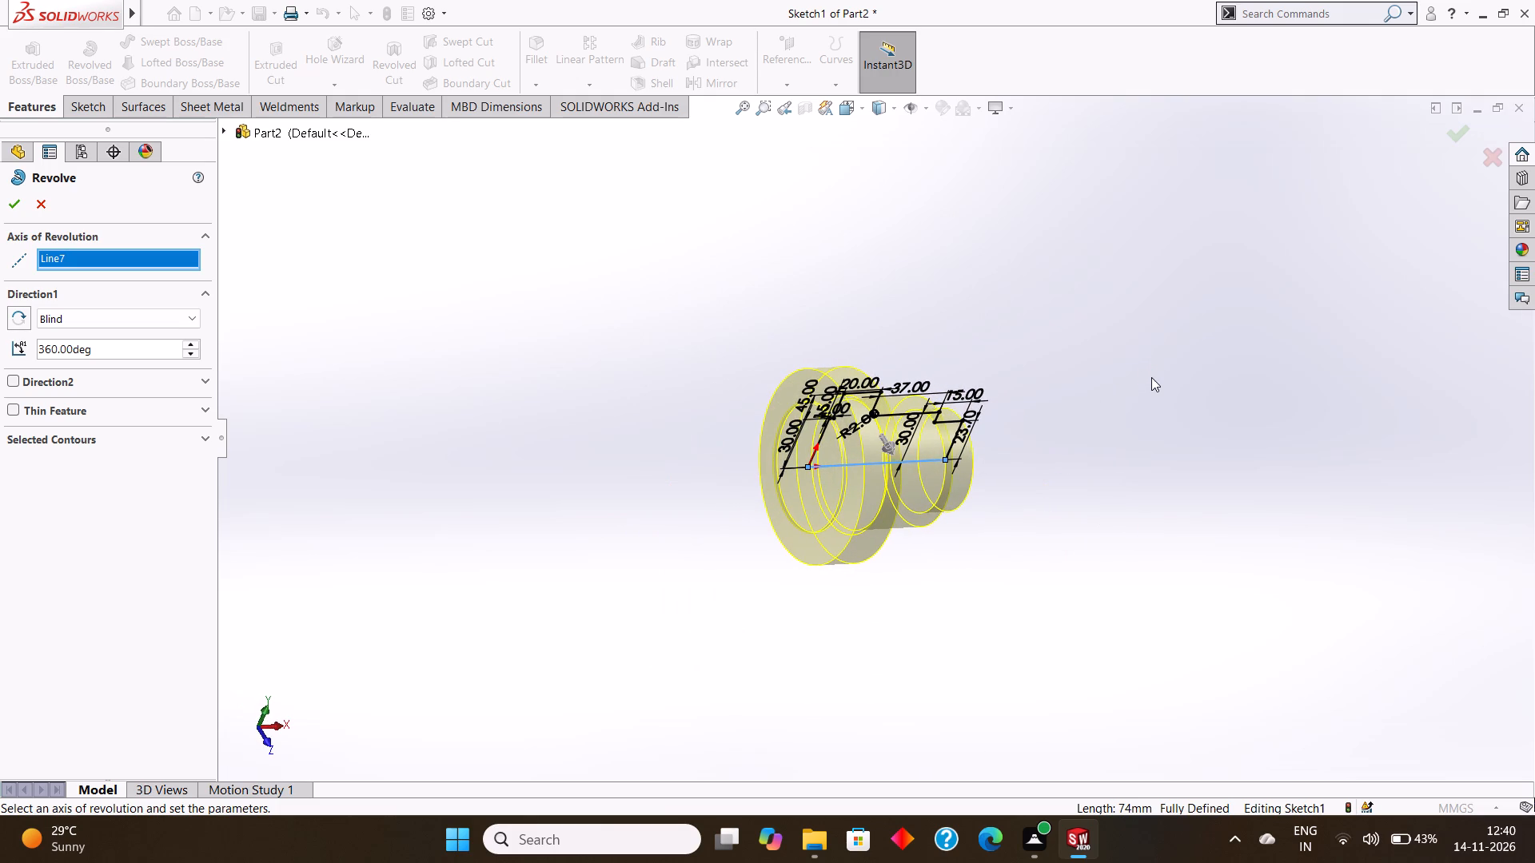
middle_click_drag(1151, 377, 1151, 387)
middle_click_drag(1153, 387, 1162, 375)
middle_click_drag(1158, 377, 1163, 394)
middle_click_drag(1158, 393, 1163, 372)
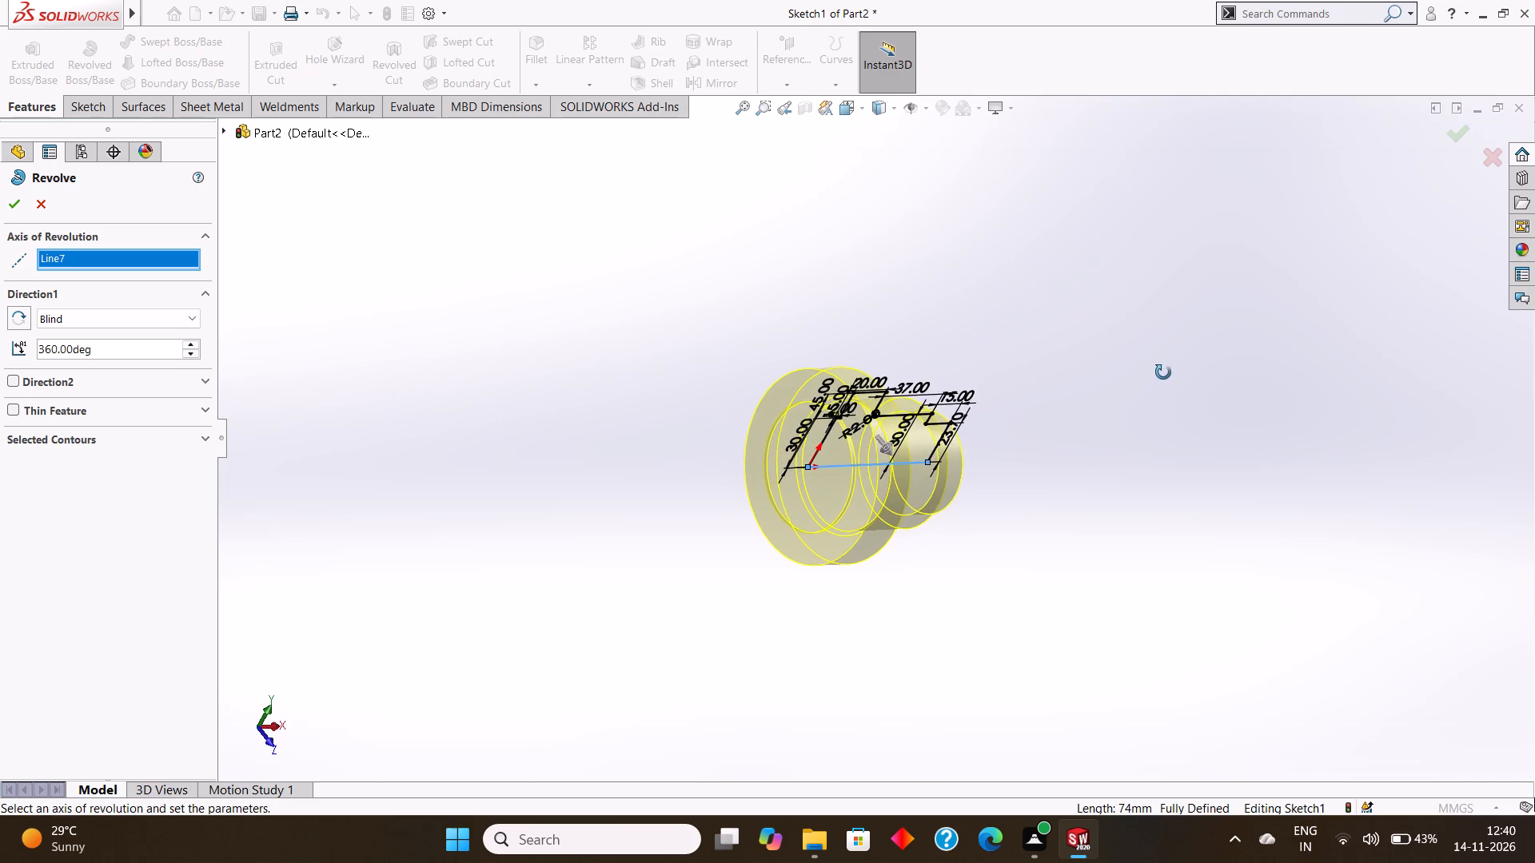
middle_click_drag(1163, 372, 1162, 367)
middle_click_drag(1153, 365, 1162, 394)
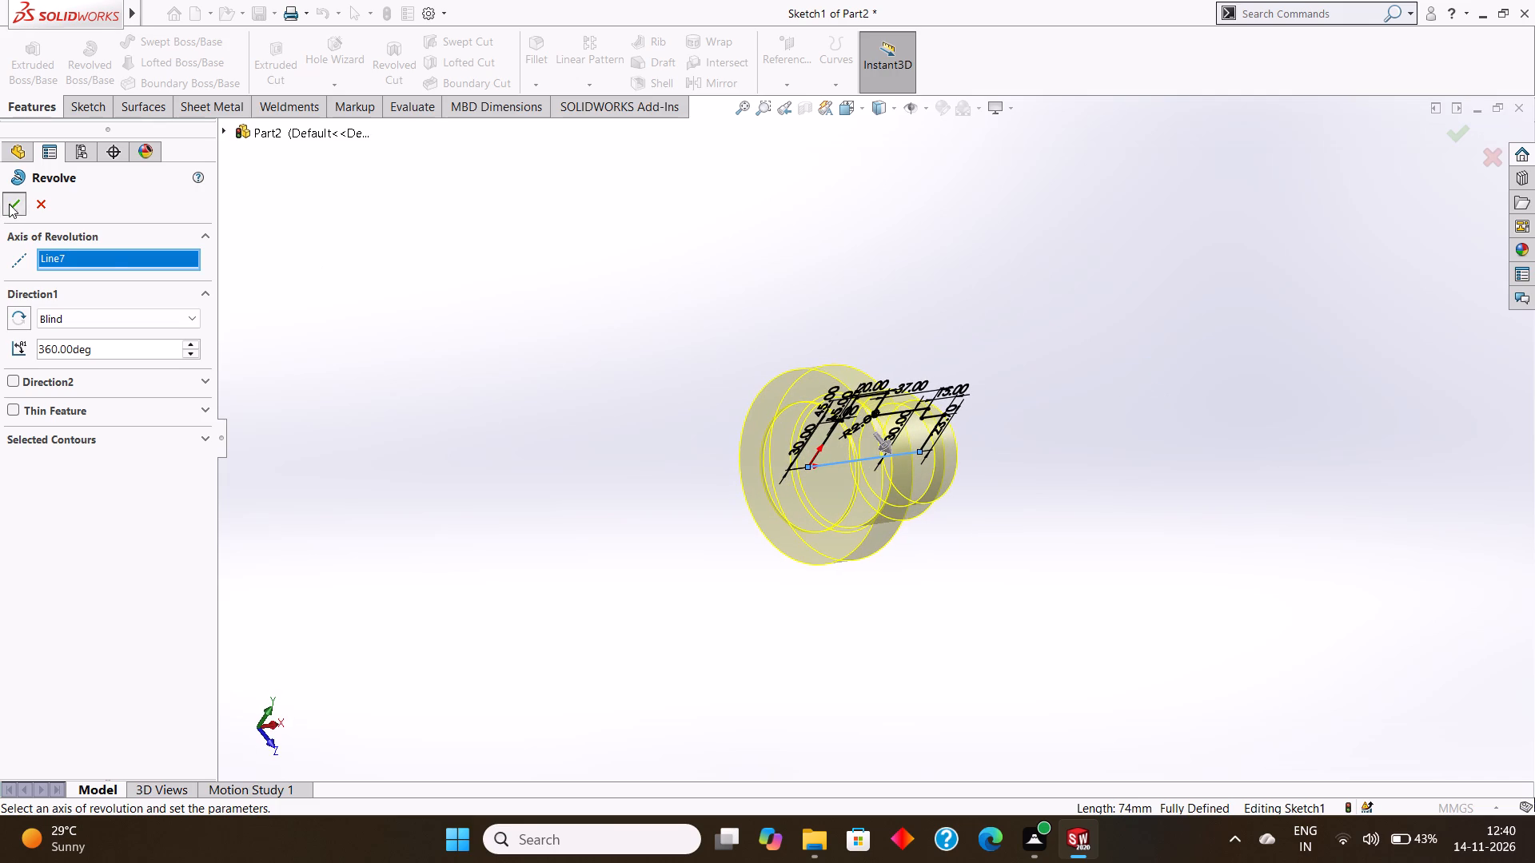
left_click(9, 204)
left_click(1040, 237)
Examine the revolved part from all sides, including the flange end and the stepped smaller end.
scroll(1053, 251, "up", 1)
middle_click_drag(1054, 252, 1010, 235)
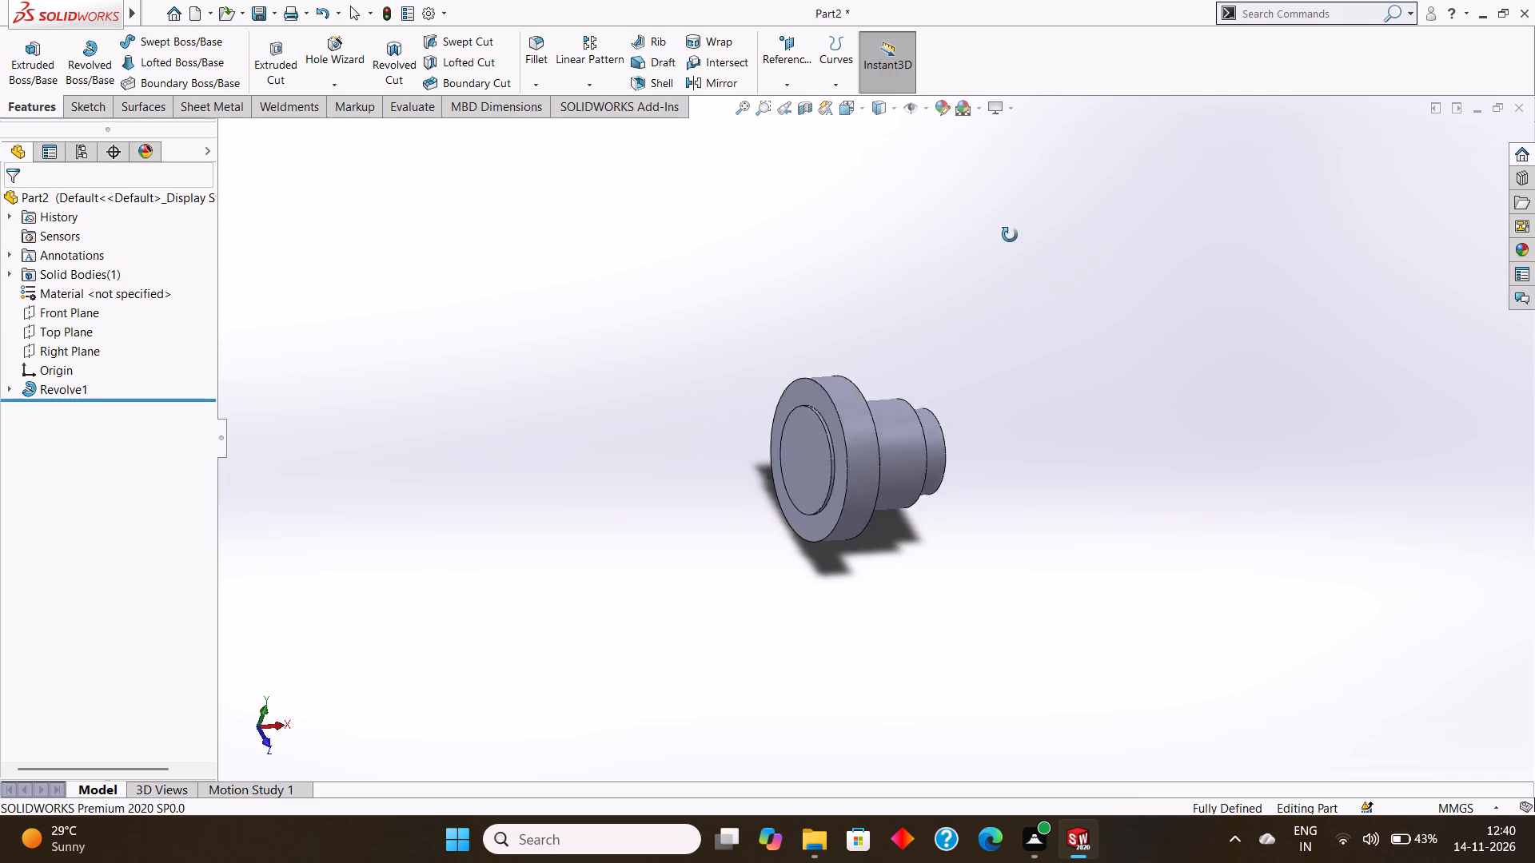
middle_click_drag(1010, 235, 987, 227)
middle_click_drag(987, 233, 1040, 201)
middle_click_drag(979, 256, 1051, 209)
middle_click_drag(1029, 263, 1022, 300)
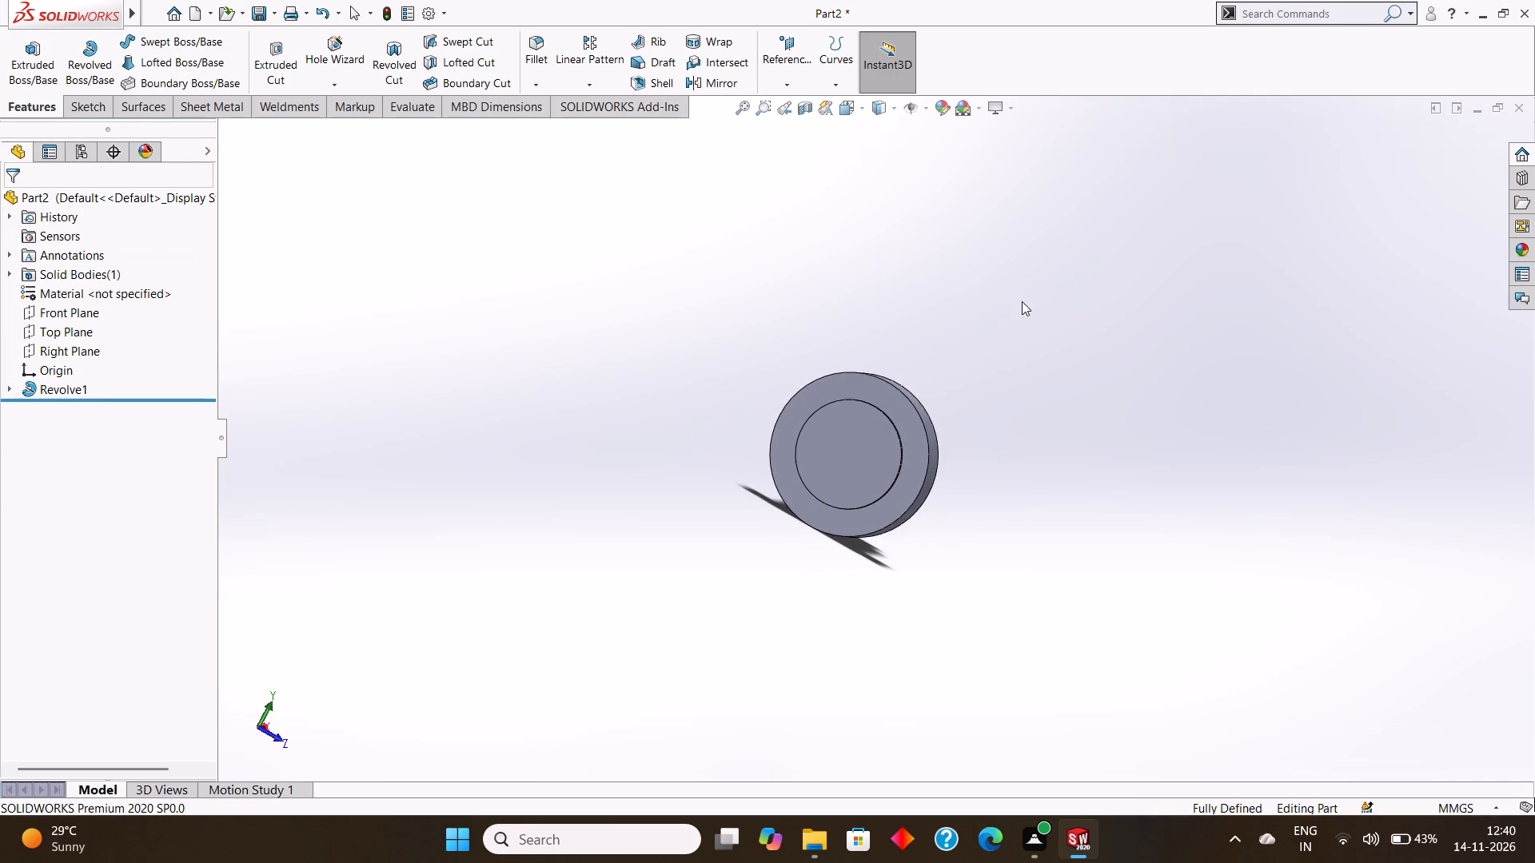
middle_click_drag(1022, 301, 1021, 352)
middle_click_drag(1024, 353, 1148, 396)
middle_click_drag(1093, 285, 1102, 343)
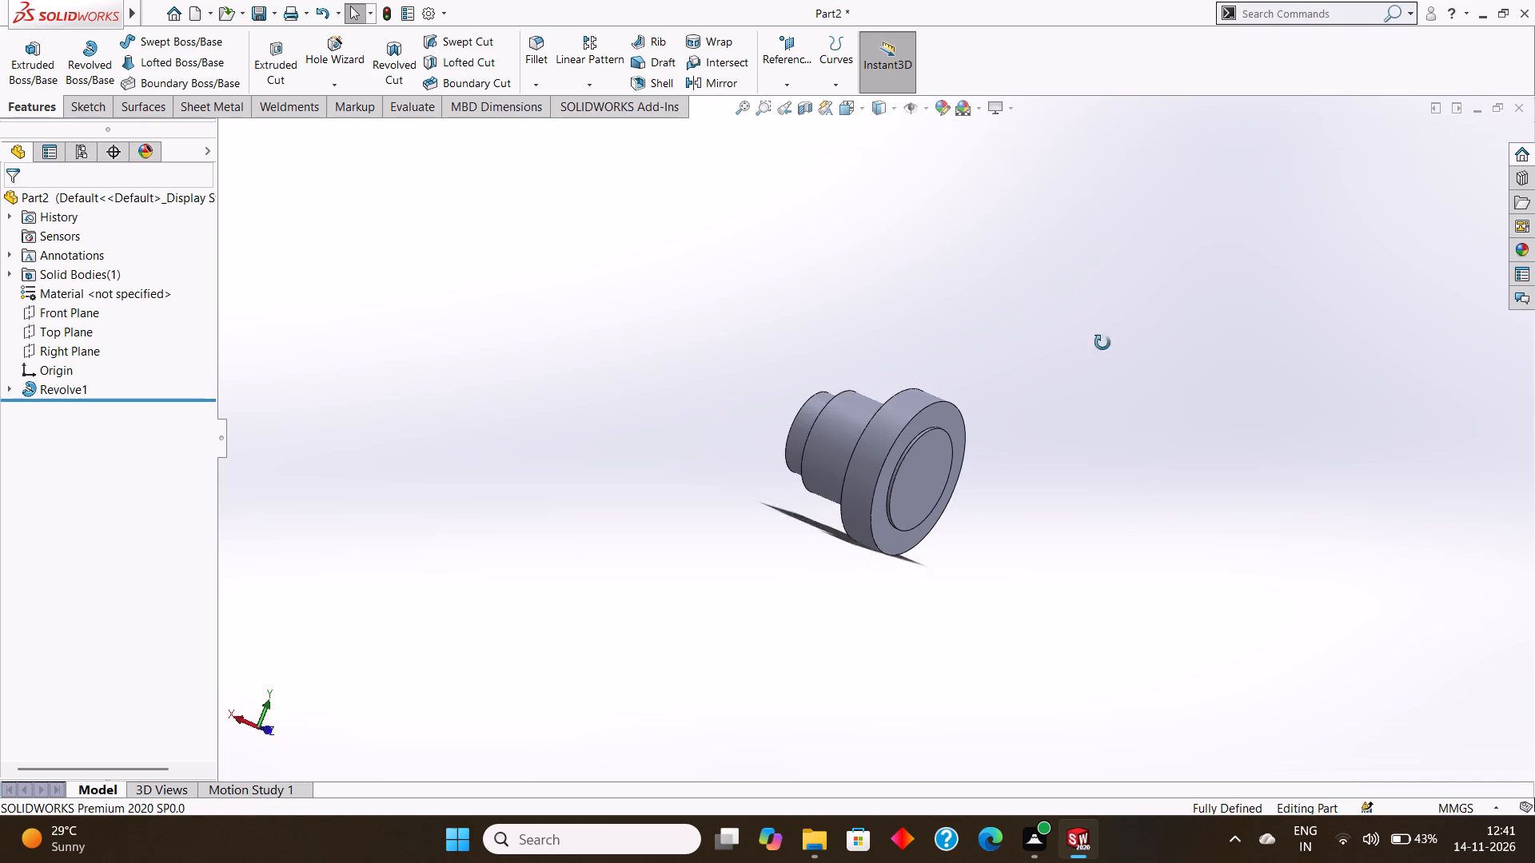
middle_click_drag(1102, 343, 1110, 386)
middle_click_drag(1095, 348, 1101, 400)
middle_click_drag(1101, 371, 1046, 367)
middle_click_drag(1045, 360, 1026, 396)
middle_click_drag(1031, 379, 1031, 404)
middle_click_drag(1035, 400, 962, 254)
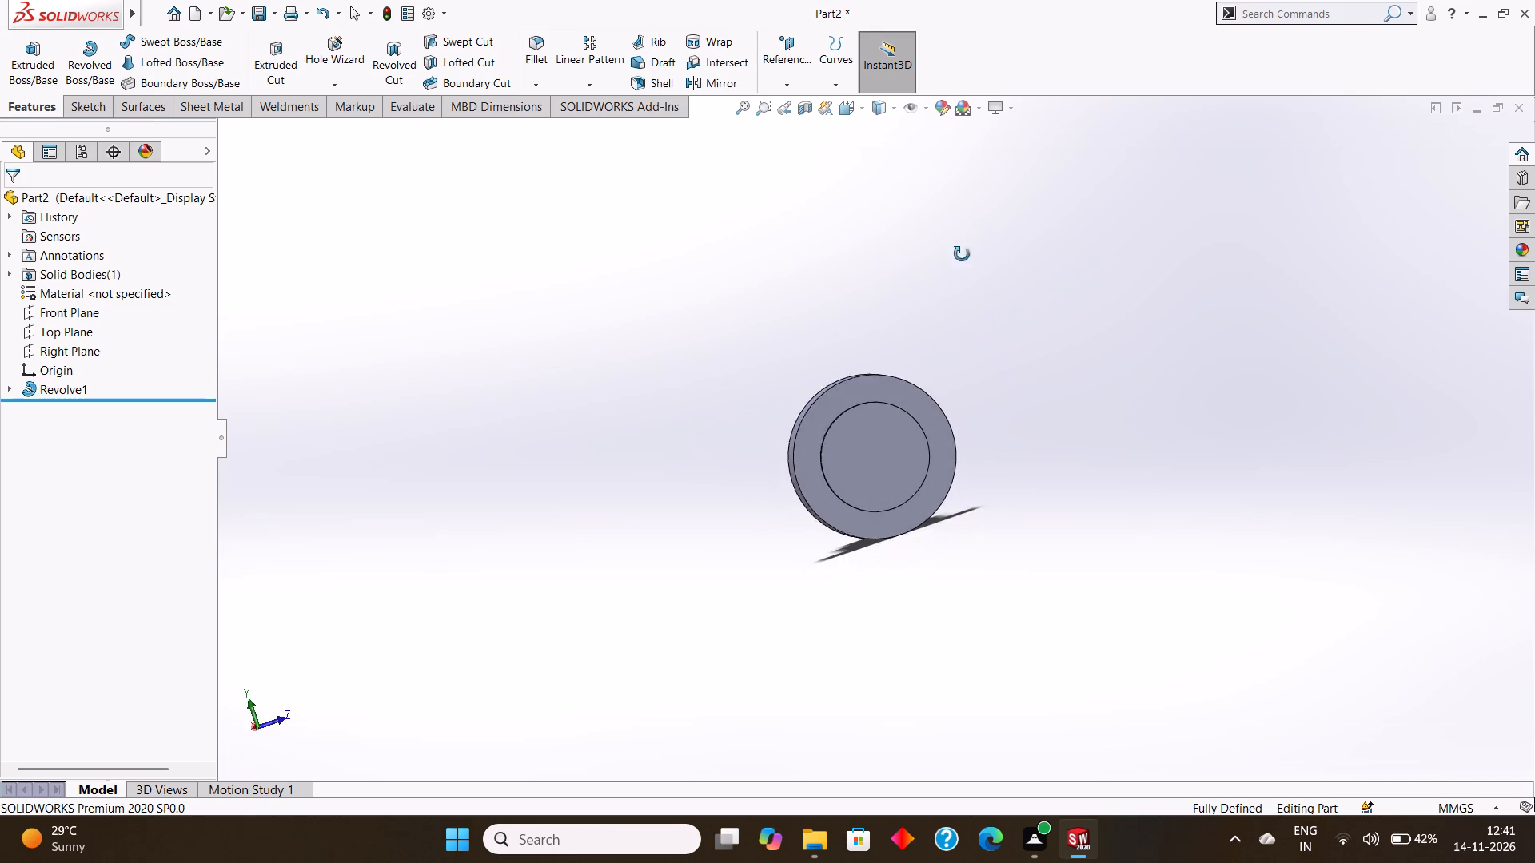
middle_click_drag(962, 254, 745, 382)
middle_click_drag(923, 338, 826, 389)
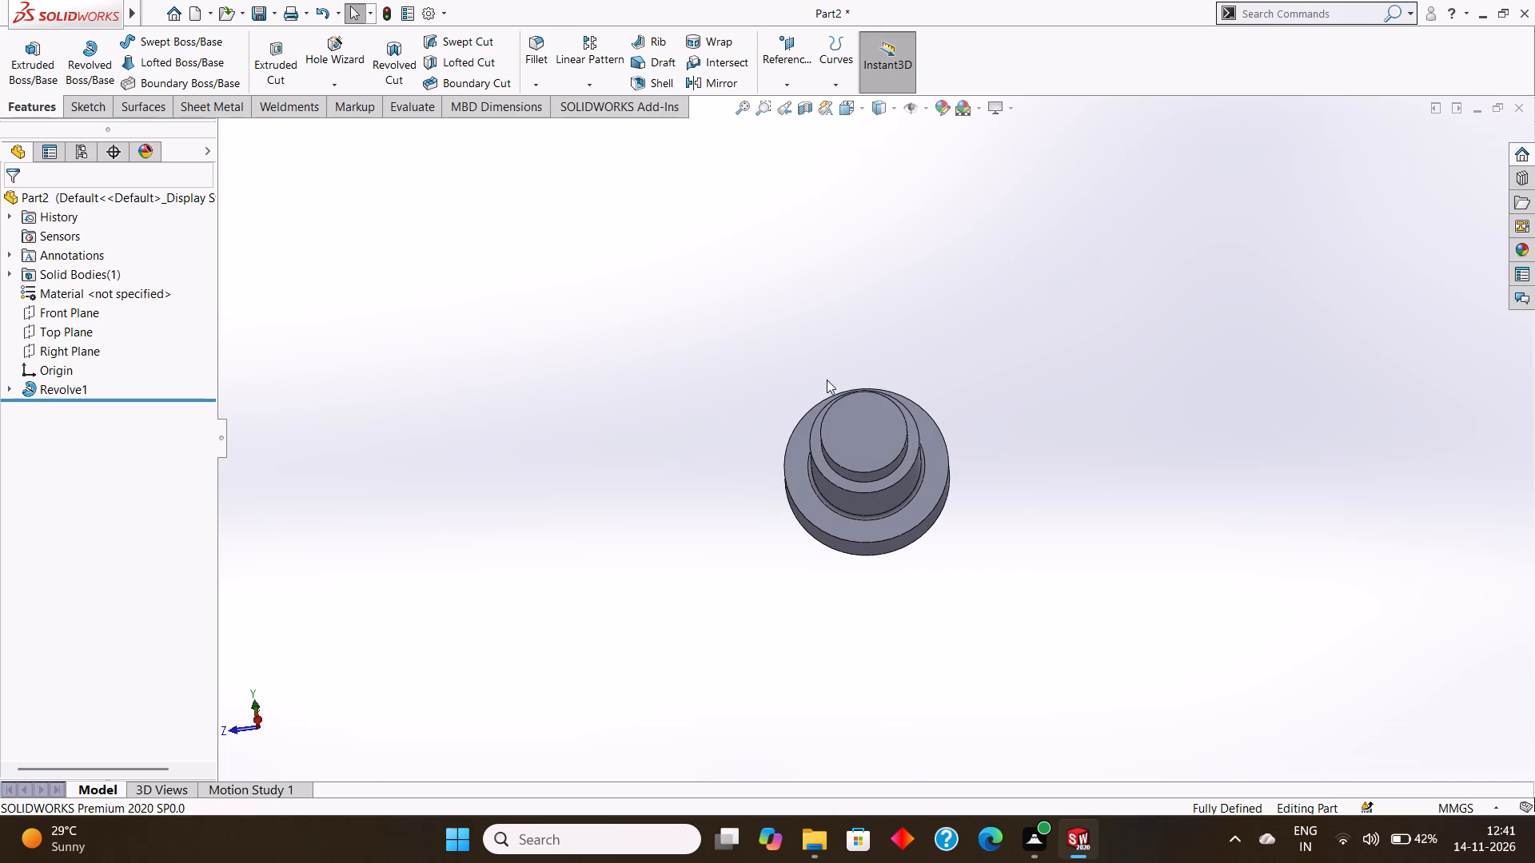
middle_click_drag(844, 356, 990, 324)
middle_click_drag(990, 324, 1062, 336)
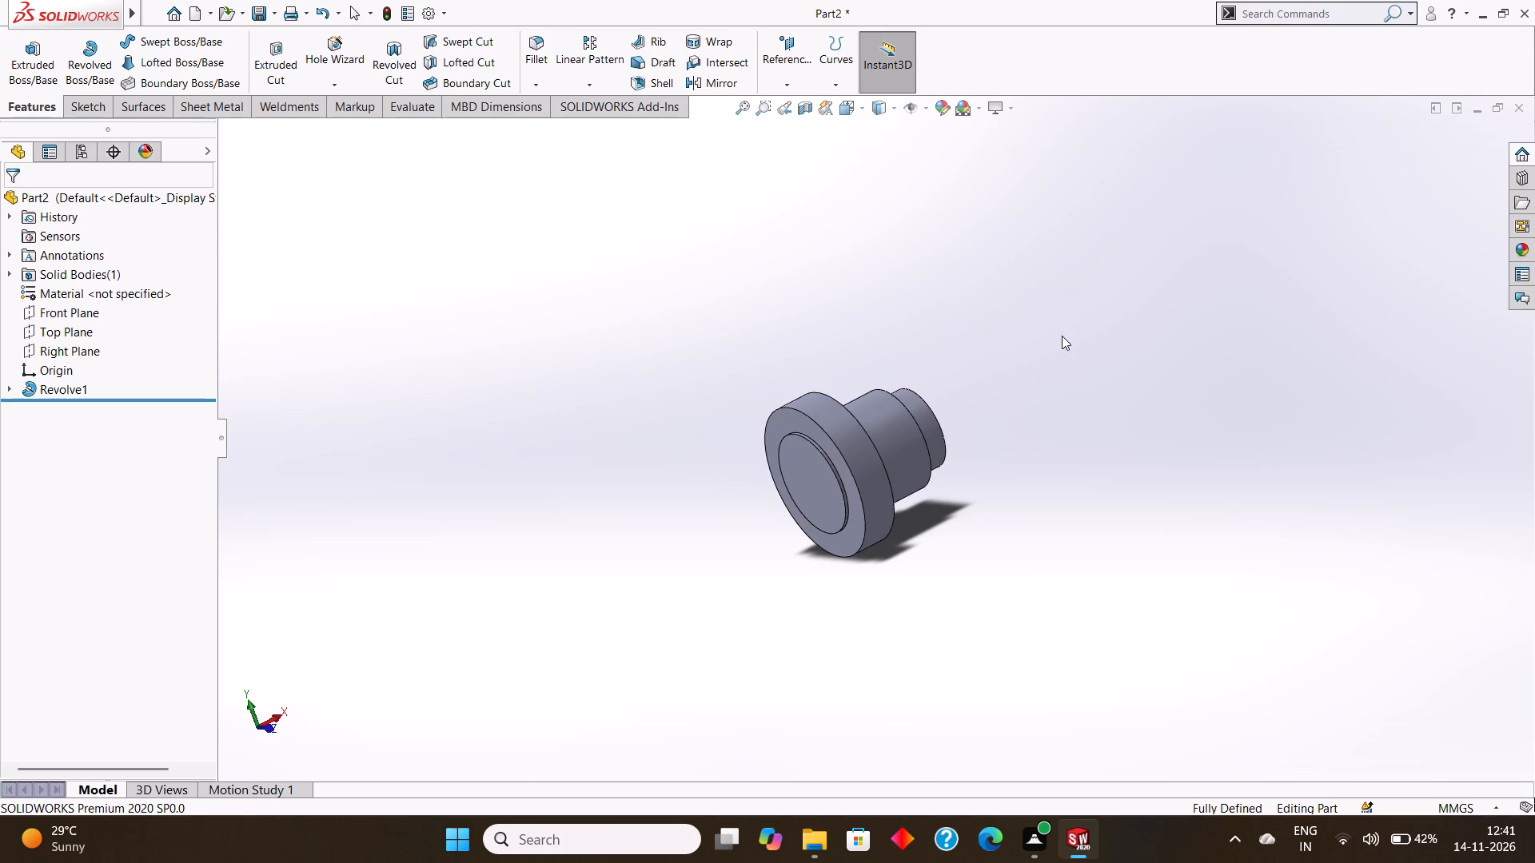
middle_click_drag(1062, 336, 1101, 346)
middle_click_drag(1041, 348, 1055, 334)
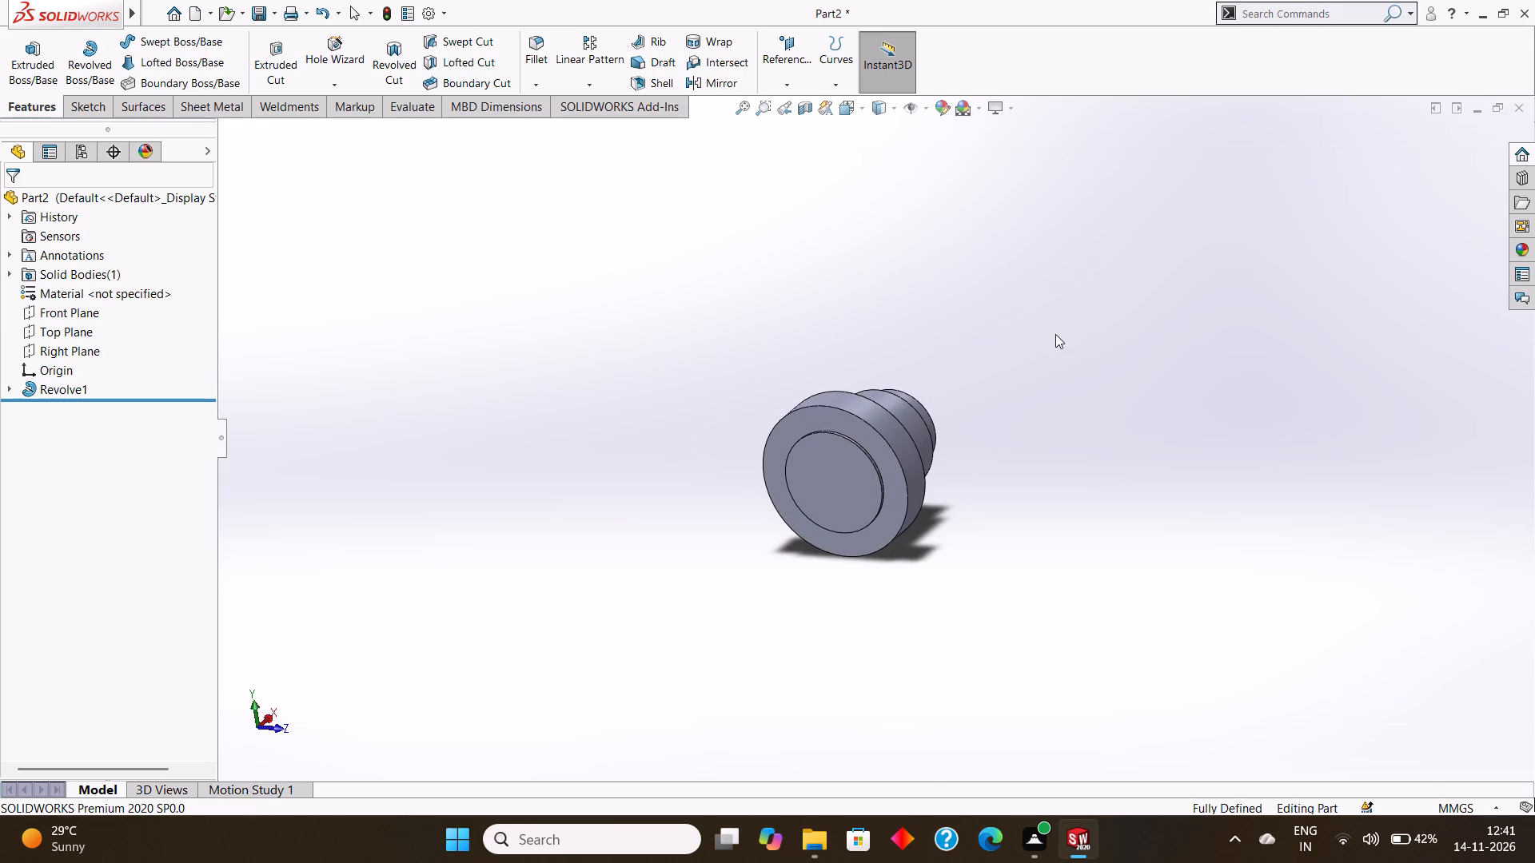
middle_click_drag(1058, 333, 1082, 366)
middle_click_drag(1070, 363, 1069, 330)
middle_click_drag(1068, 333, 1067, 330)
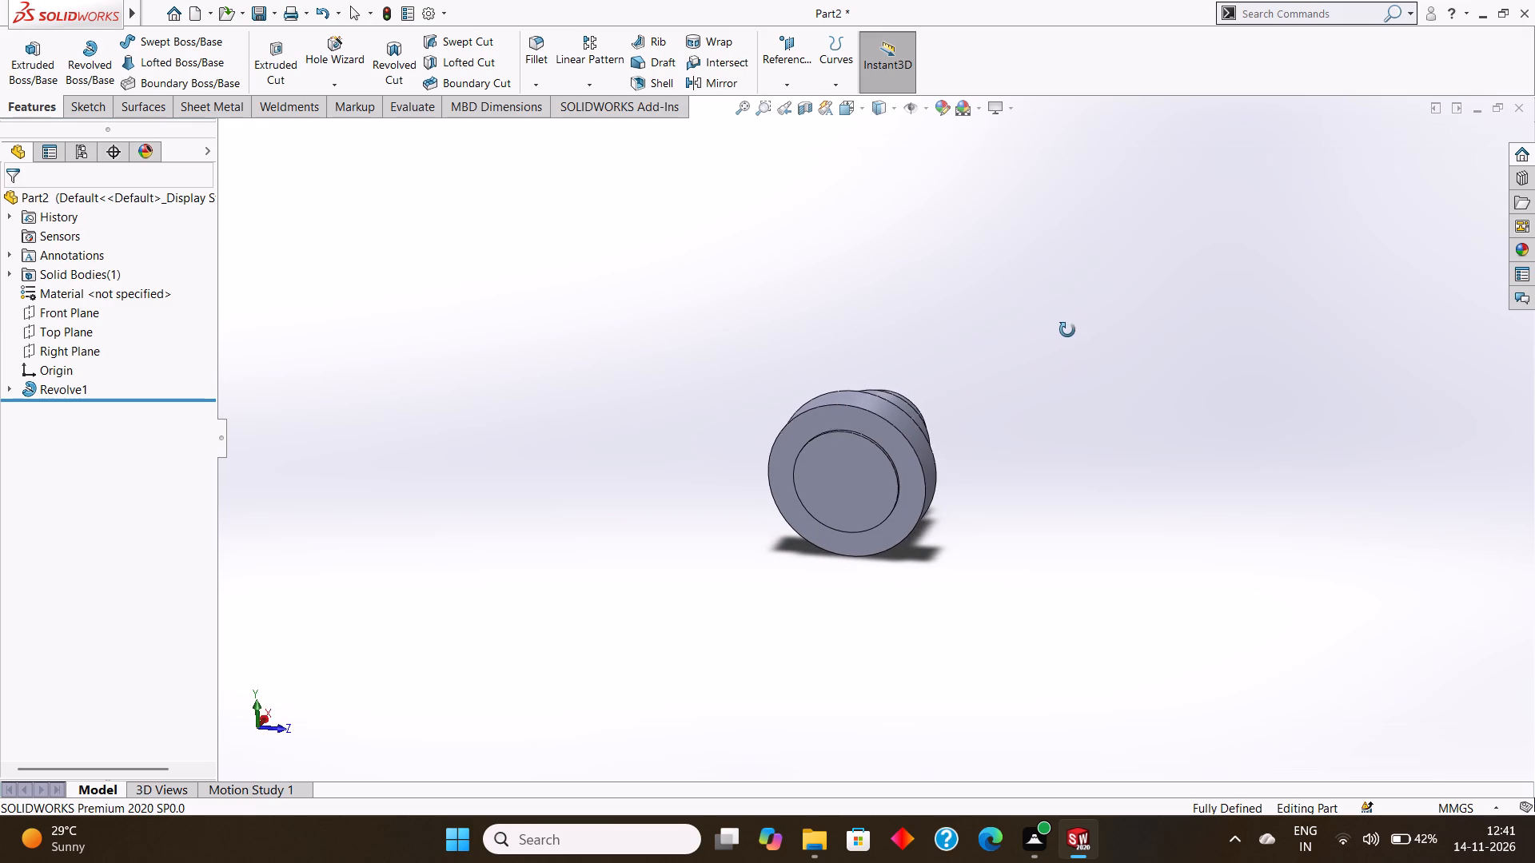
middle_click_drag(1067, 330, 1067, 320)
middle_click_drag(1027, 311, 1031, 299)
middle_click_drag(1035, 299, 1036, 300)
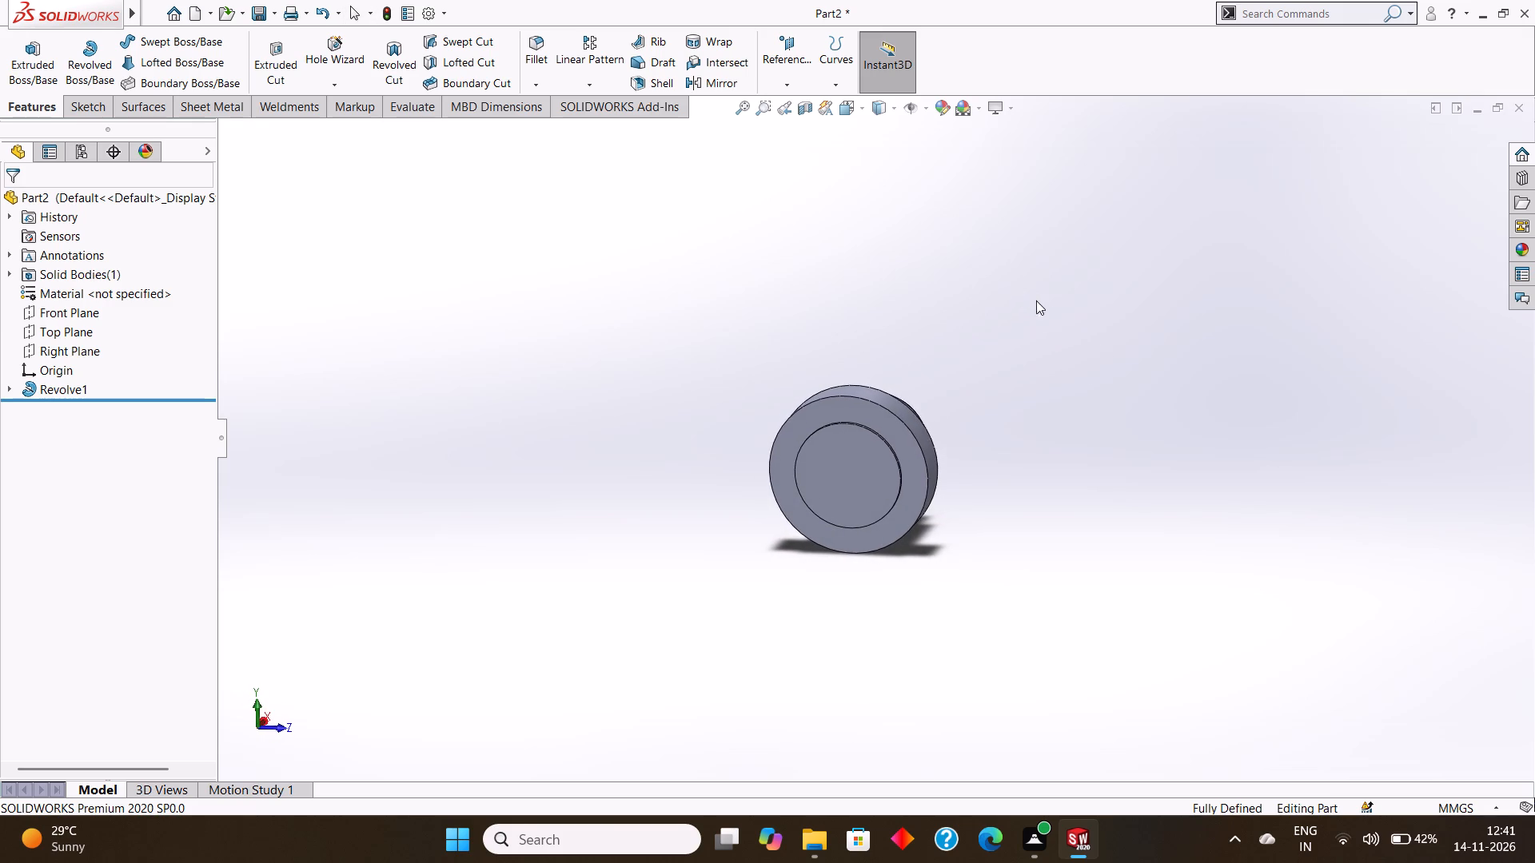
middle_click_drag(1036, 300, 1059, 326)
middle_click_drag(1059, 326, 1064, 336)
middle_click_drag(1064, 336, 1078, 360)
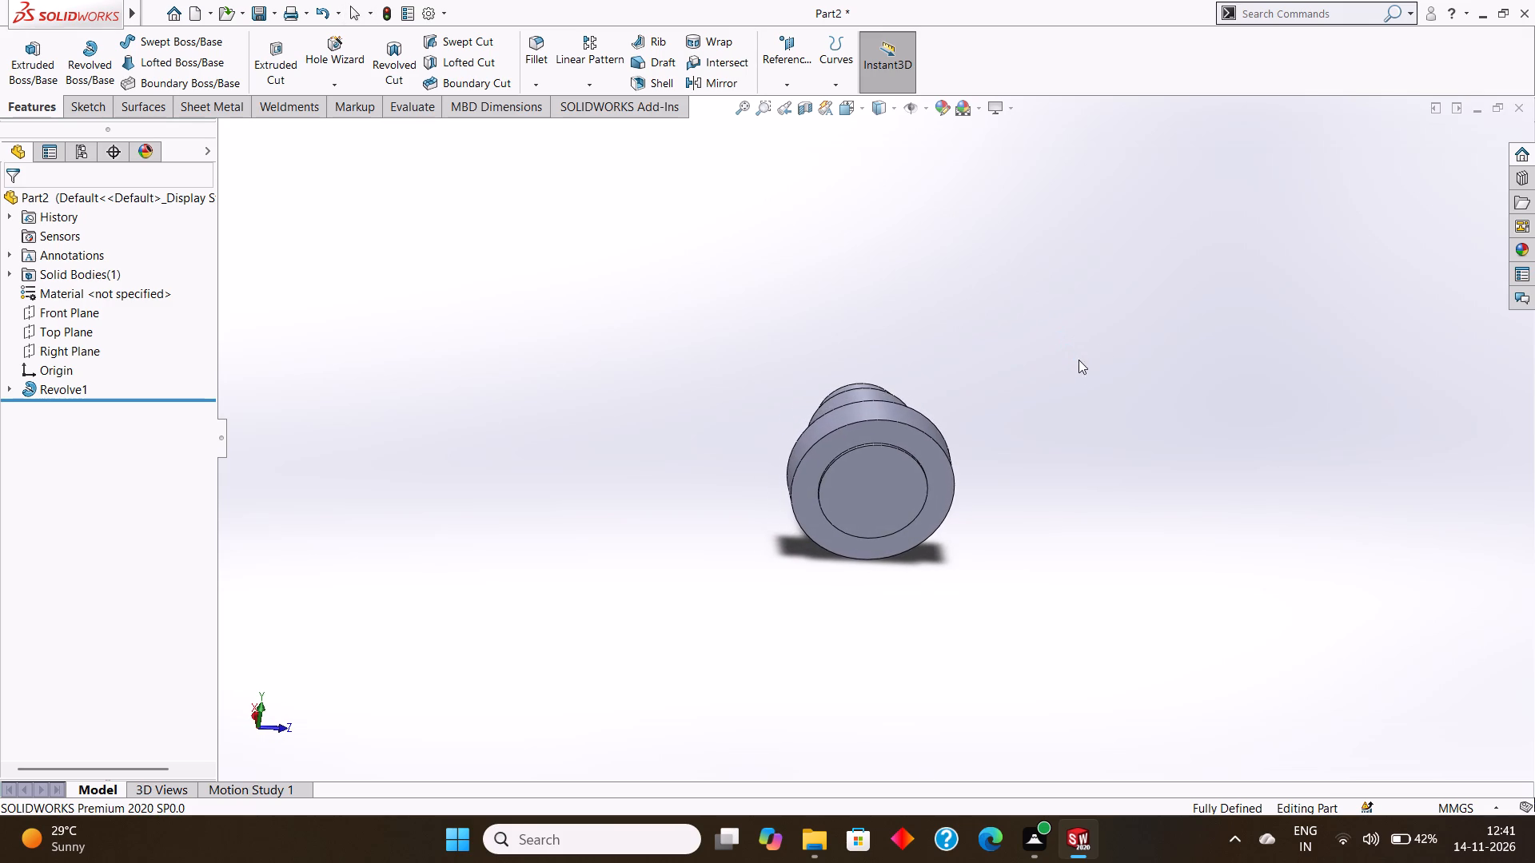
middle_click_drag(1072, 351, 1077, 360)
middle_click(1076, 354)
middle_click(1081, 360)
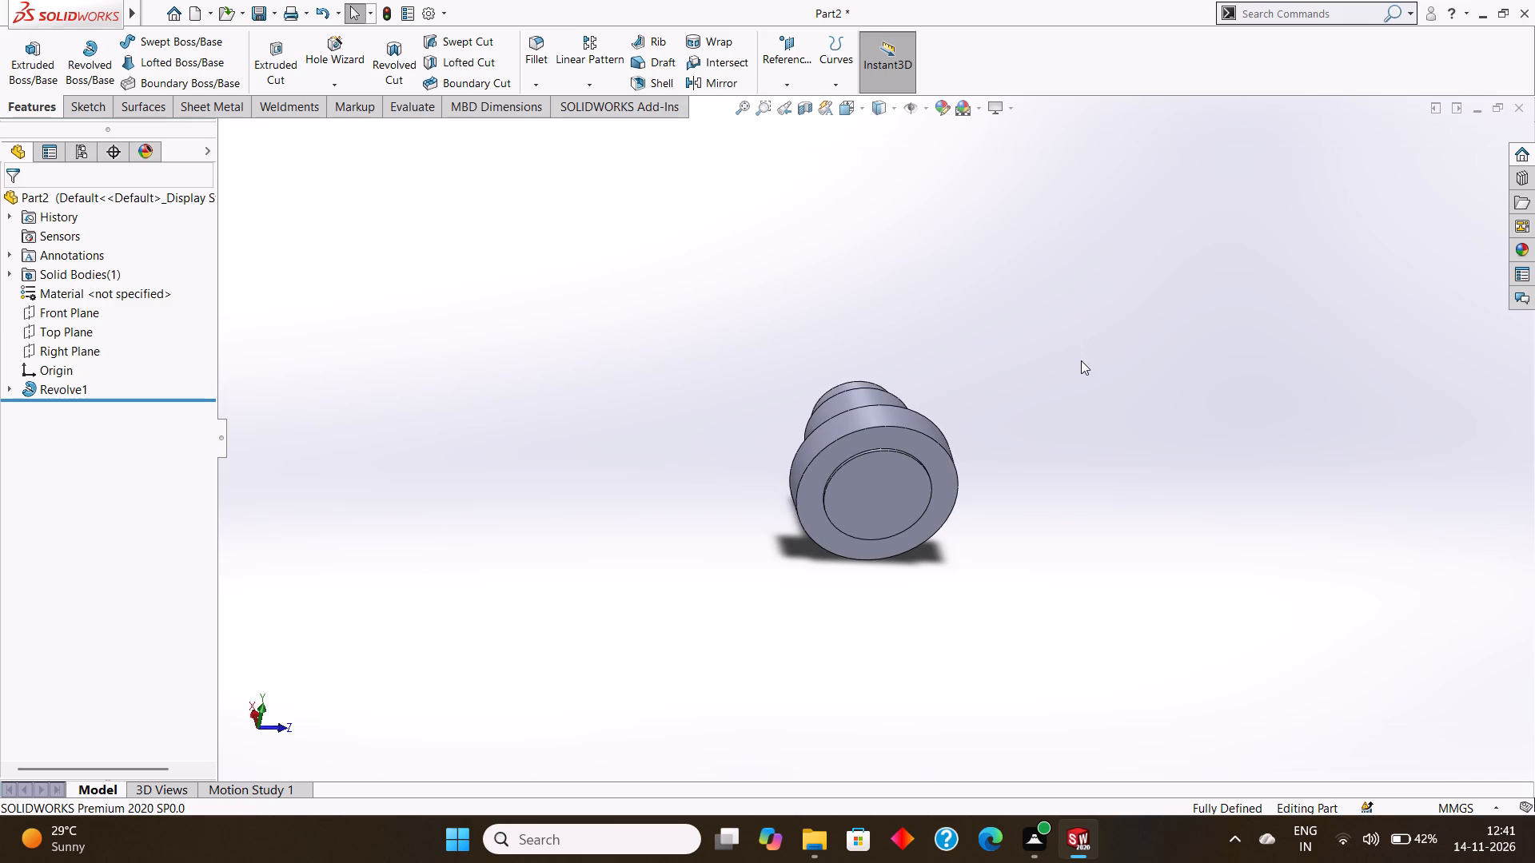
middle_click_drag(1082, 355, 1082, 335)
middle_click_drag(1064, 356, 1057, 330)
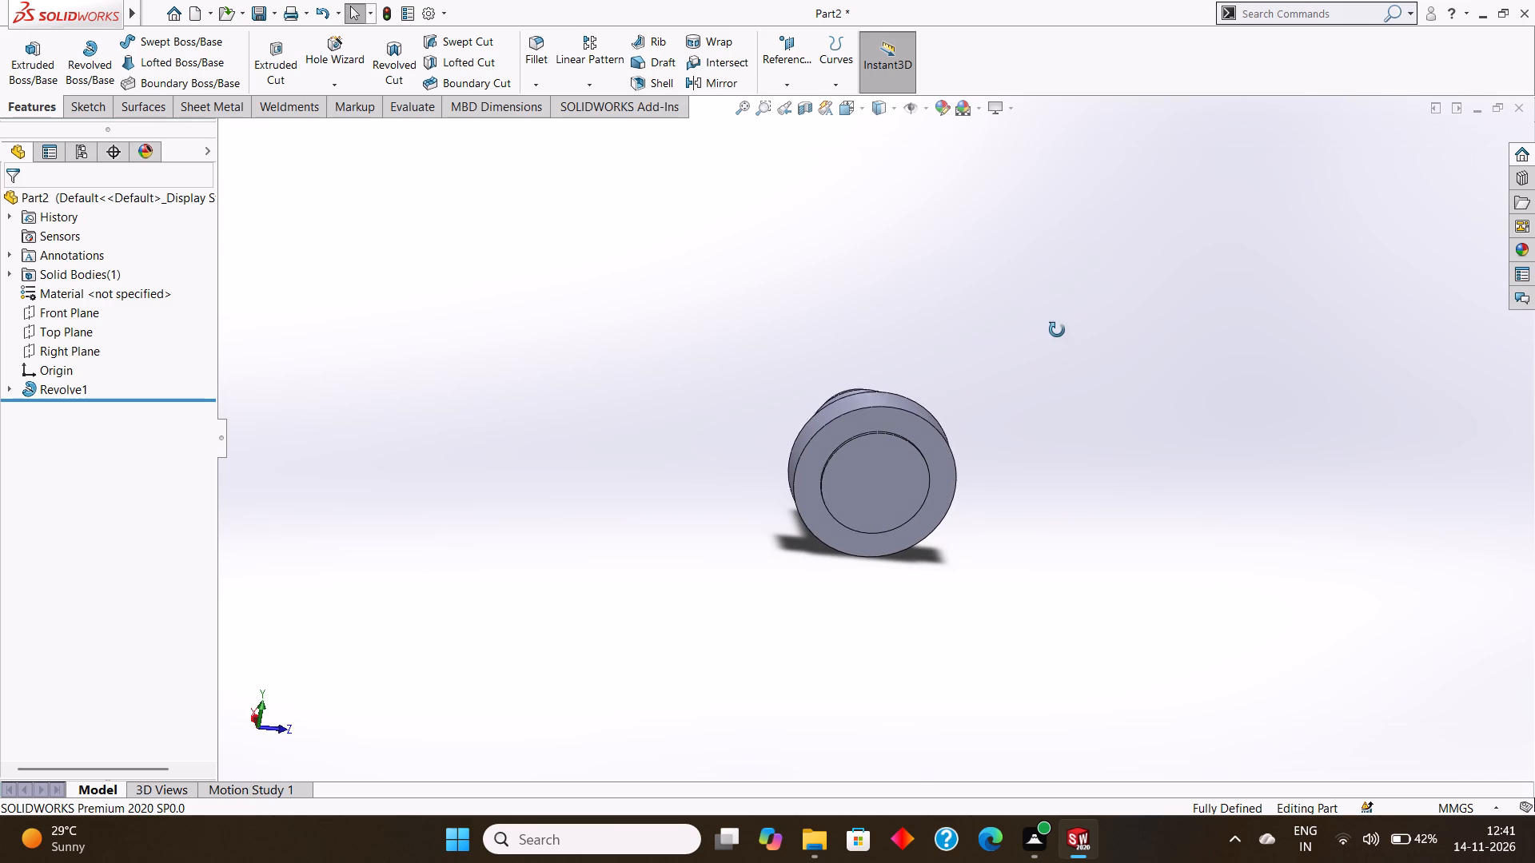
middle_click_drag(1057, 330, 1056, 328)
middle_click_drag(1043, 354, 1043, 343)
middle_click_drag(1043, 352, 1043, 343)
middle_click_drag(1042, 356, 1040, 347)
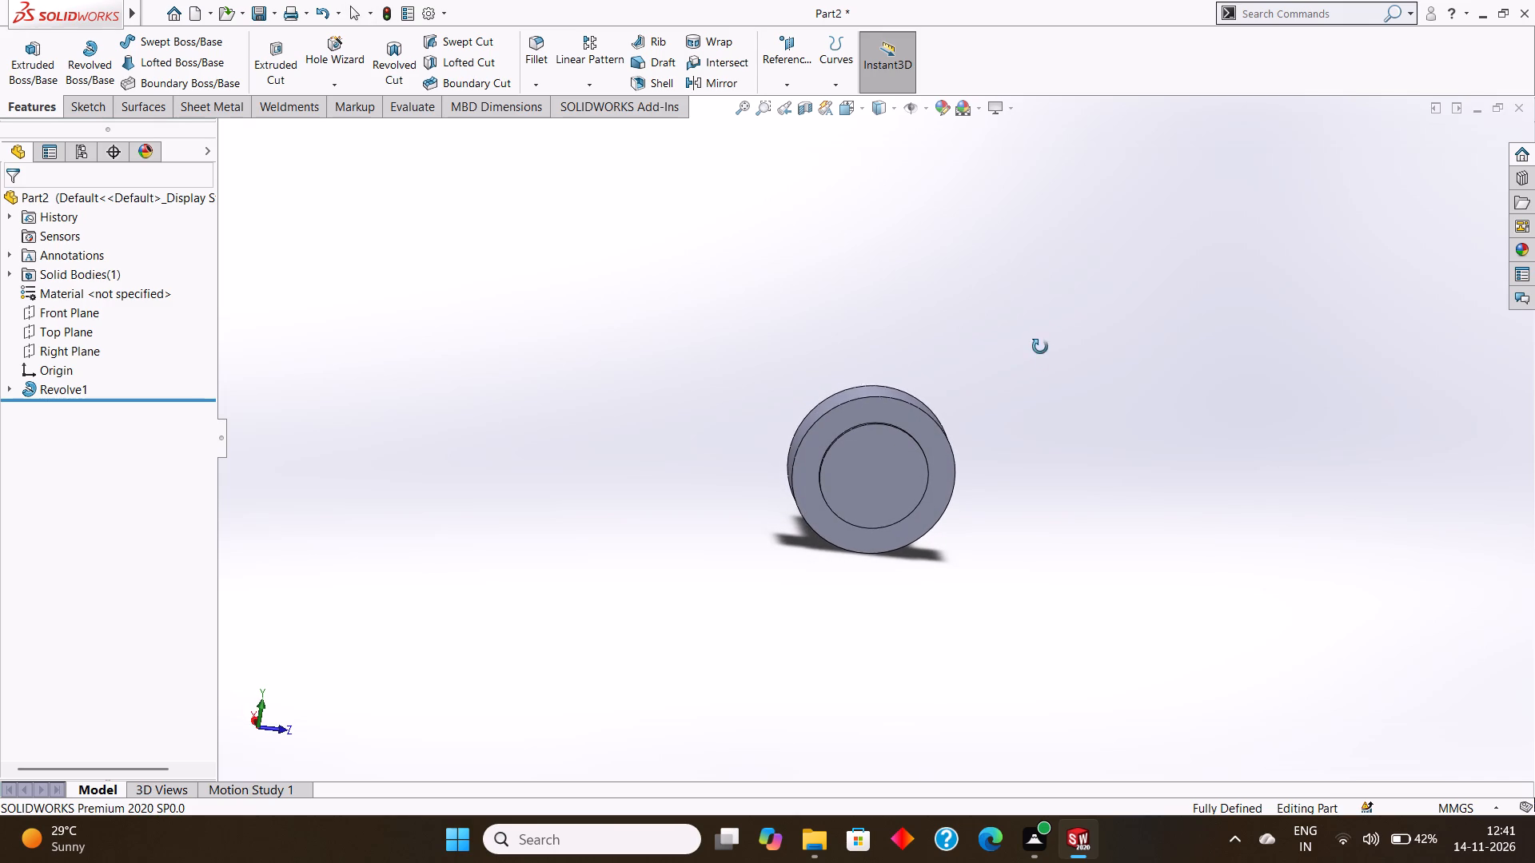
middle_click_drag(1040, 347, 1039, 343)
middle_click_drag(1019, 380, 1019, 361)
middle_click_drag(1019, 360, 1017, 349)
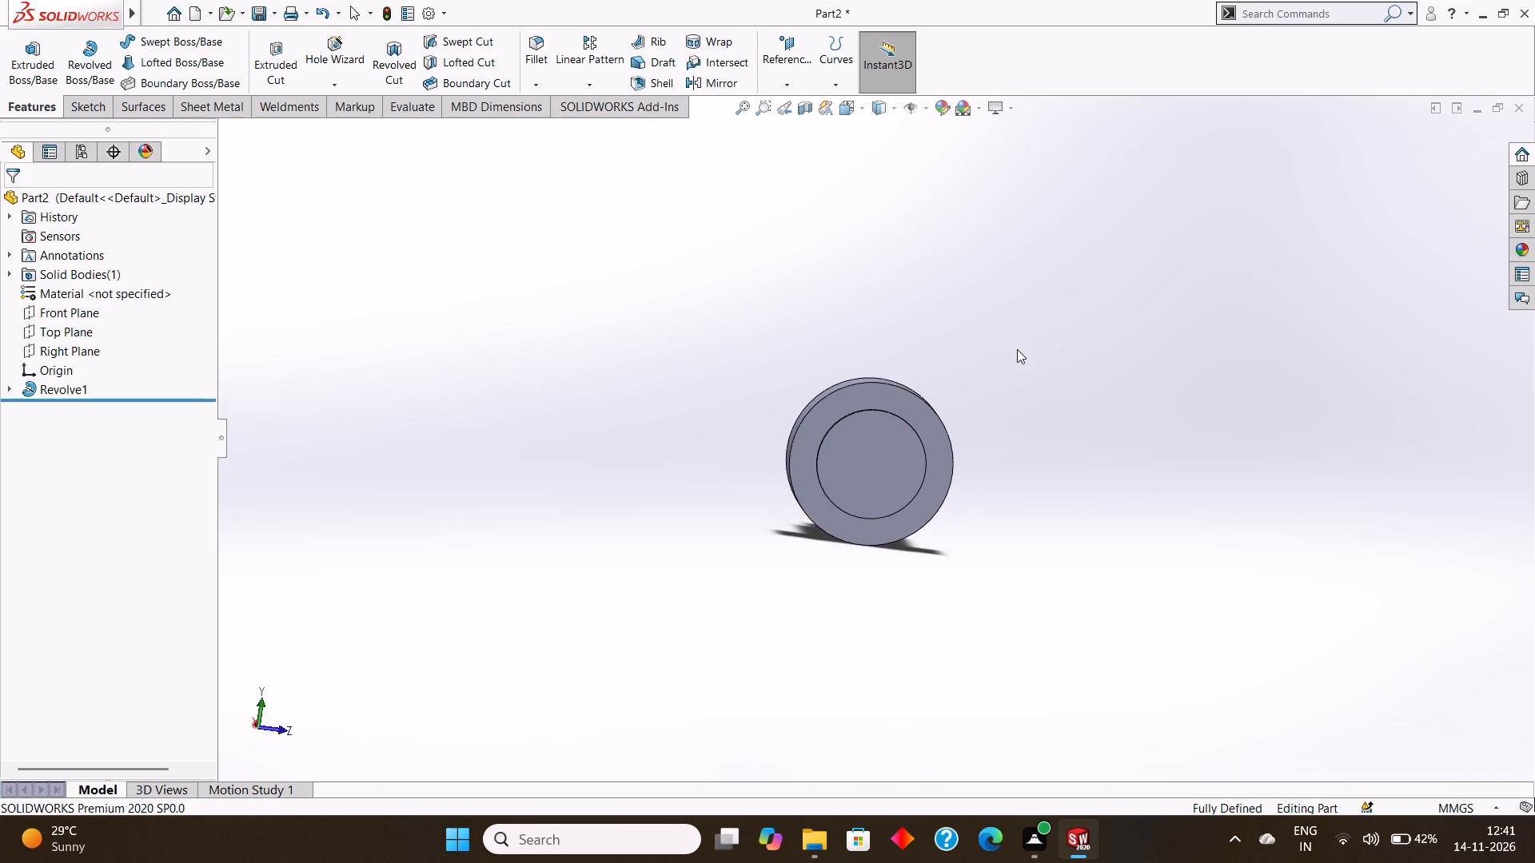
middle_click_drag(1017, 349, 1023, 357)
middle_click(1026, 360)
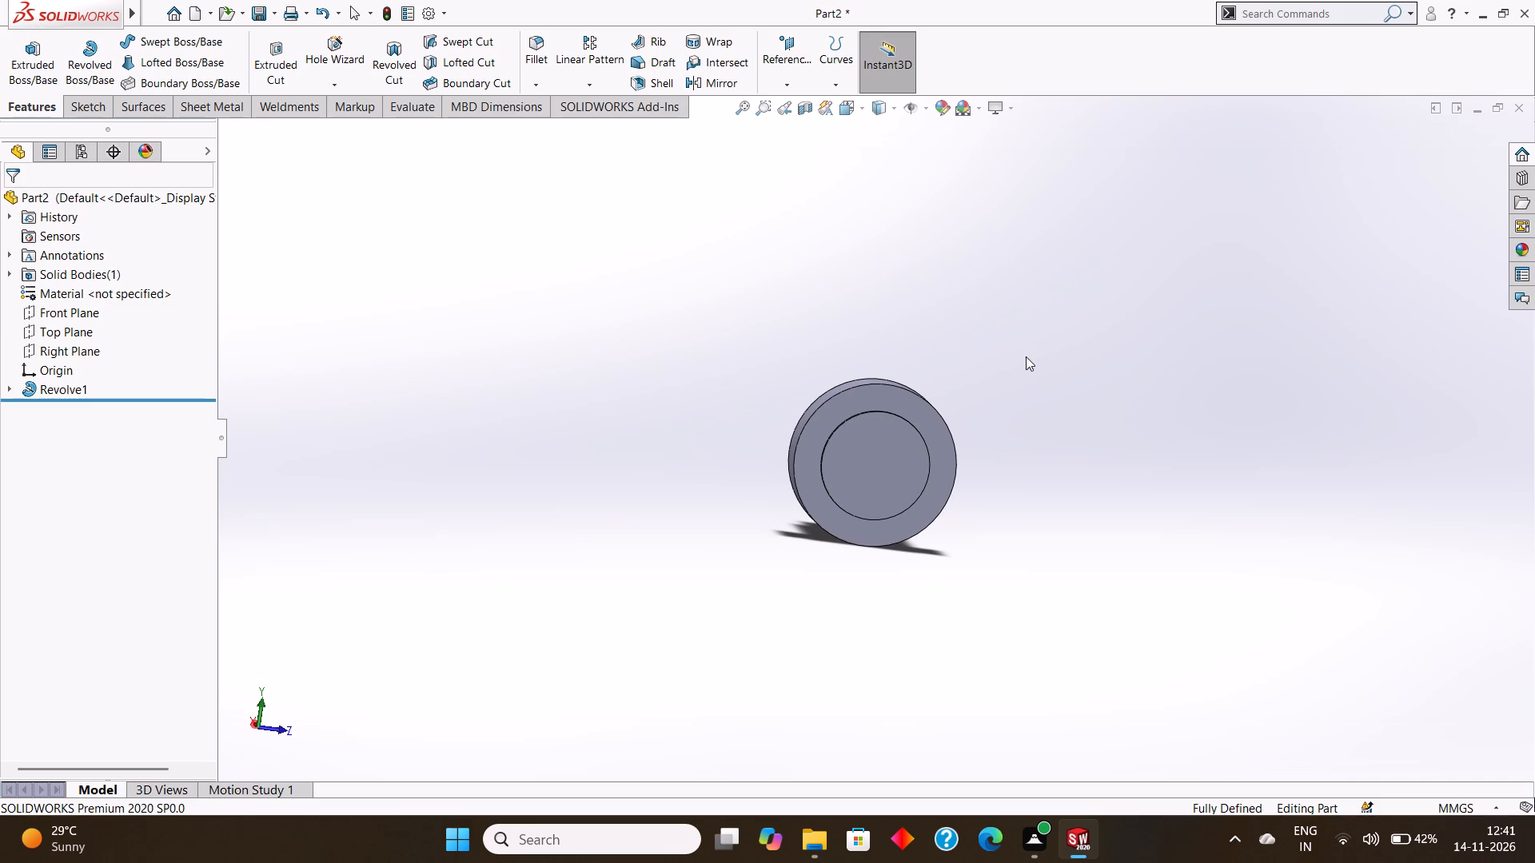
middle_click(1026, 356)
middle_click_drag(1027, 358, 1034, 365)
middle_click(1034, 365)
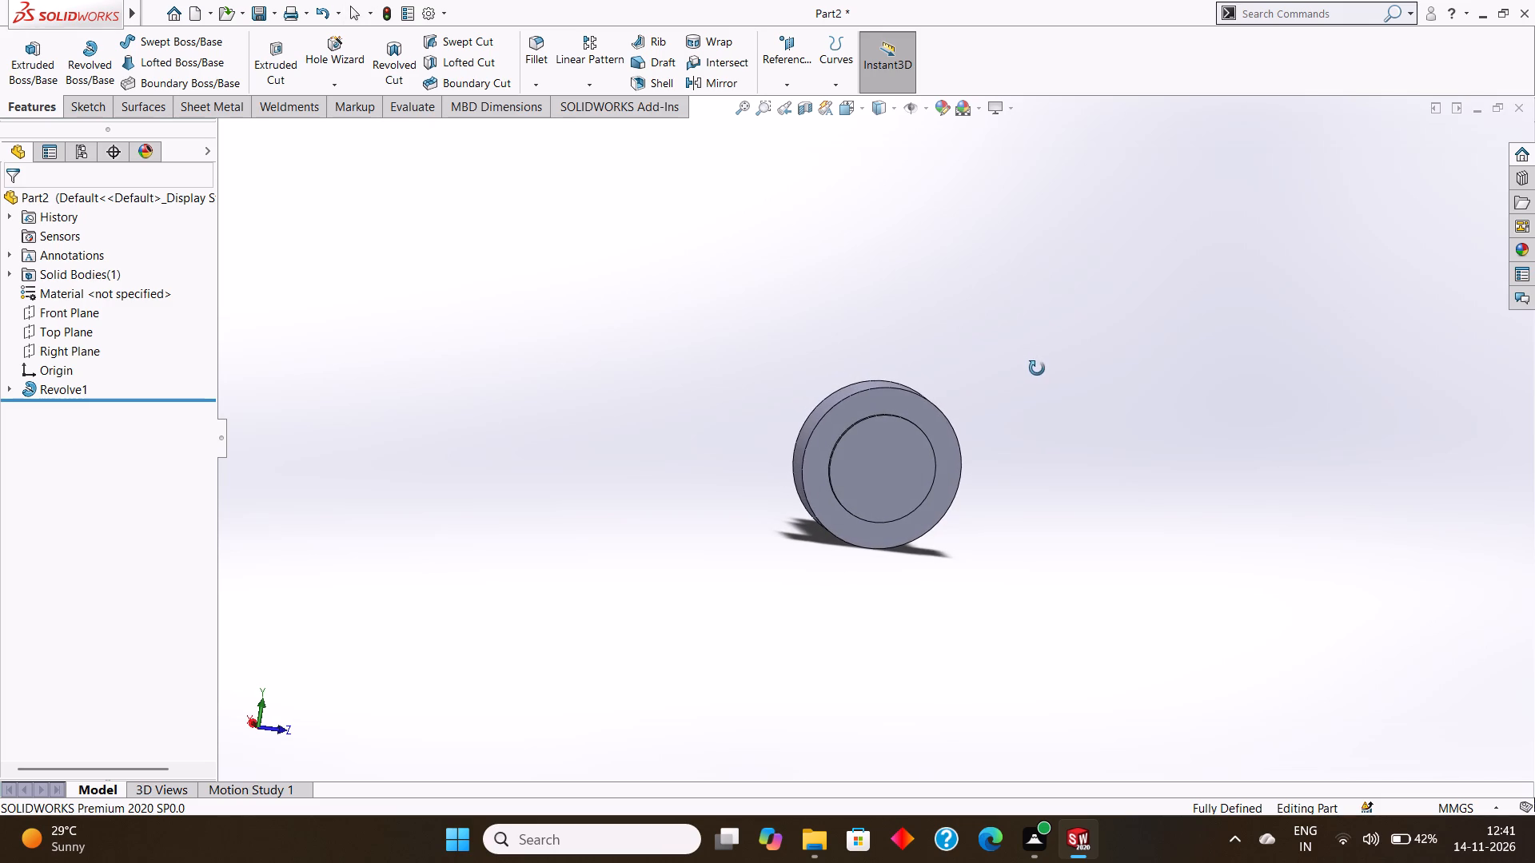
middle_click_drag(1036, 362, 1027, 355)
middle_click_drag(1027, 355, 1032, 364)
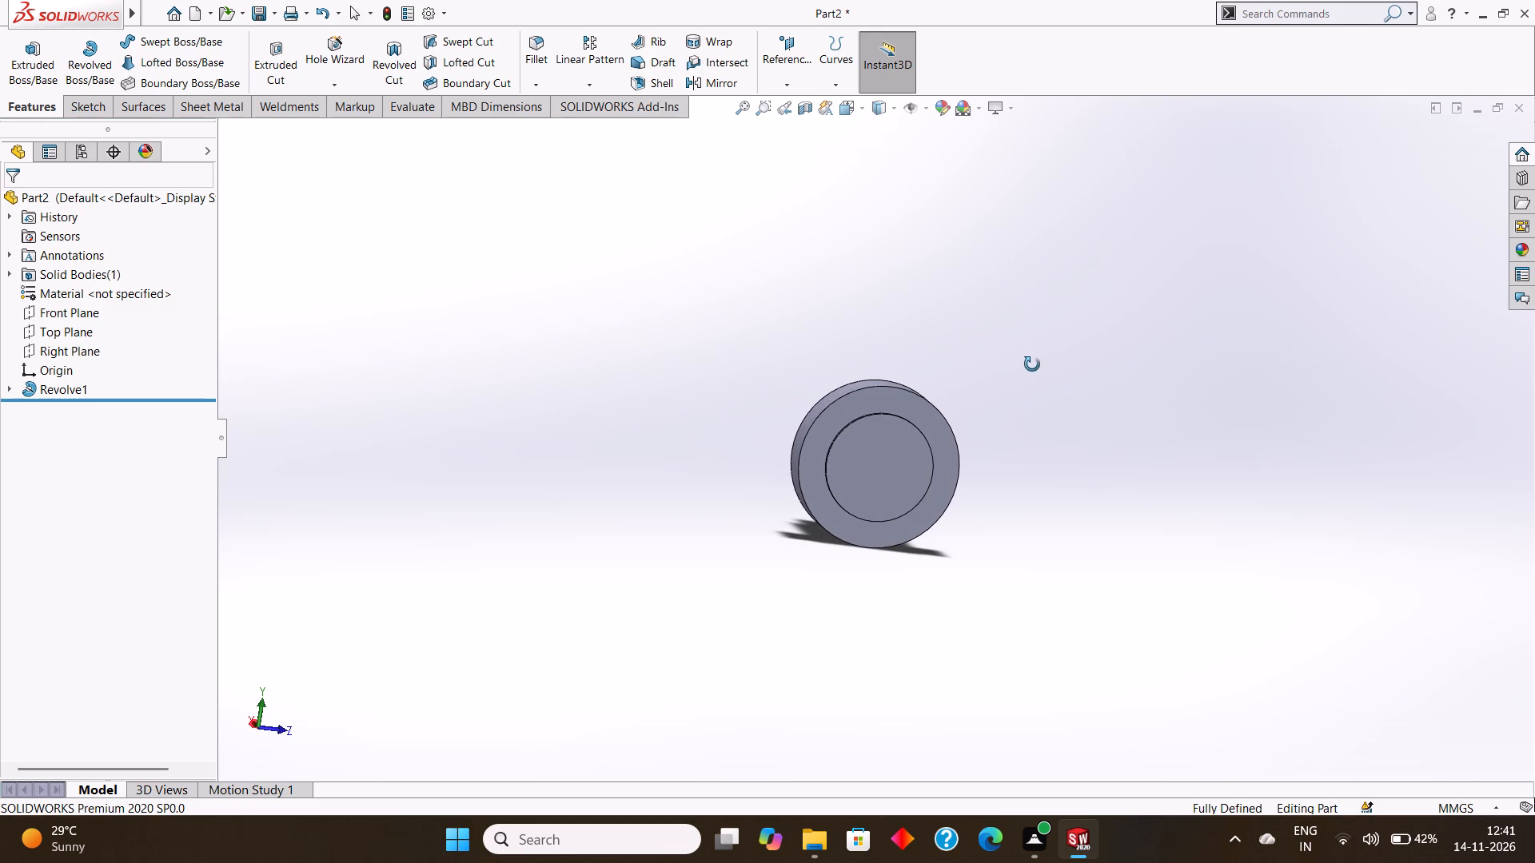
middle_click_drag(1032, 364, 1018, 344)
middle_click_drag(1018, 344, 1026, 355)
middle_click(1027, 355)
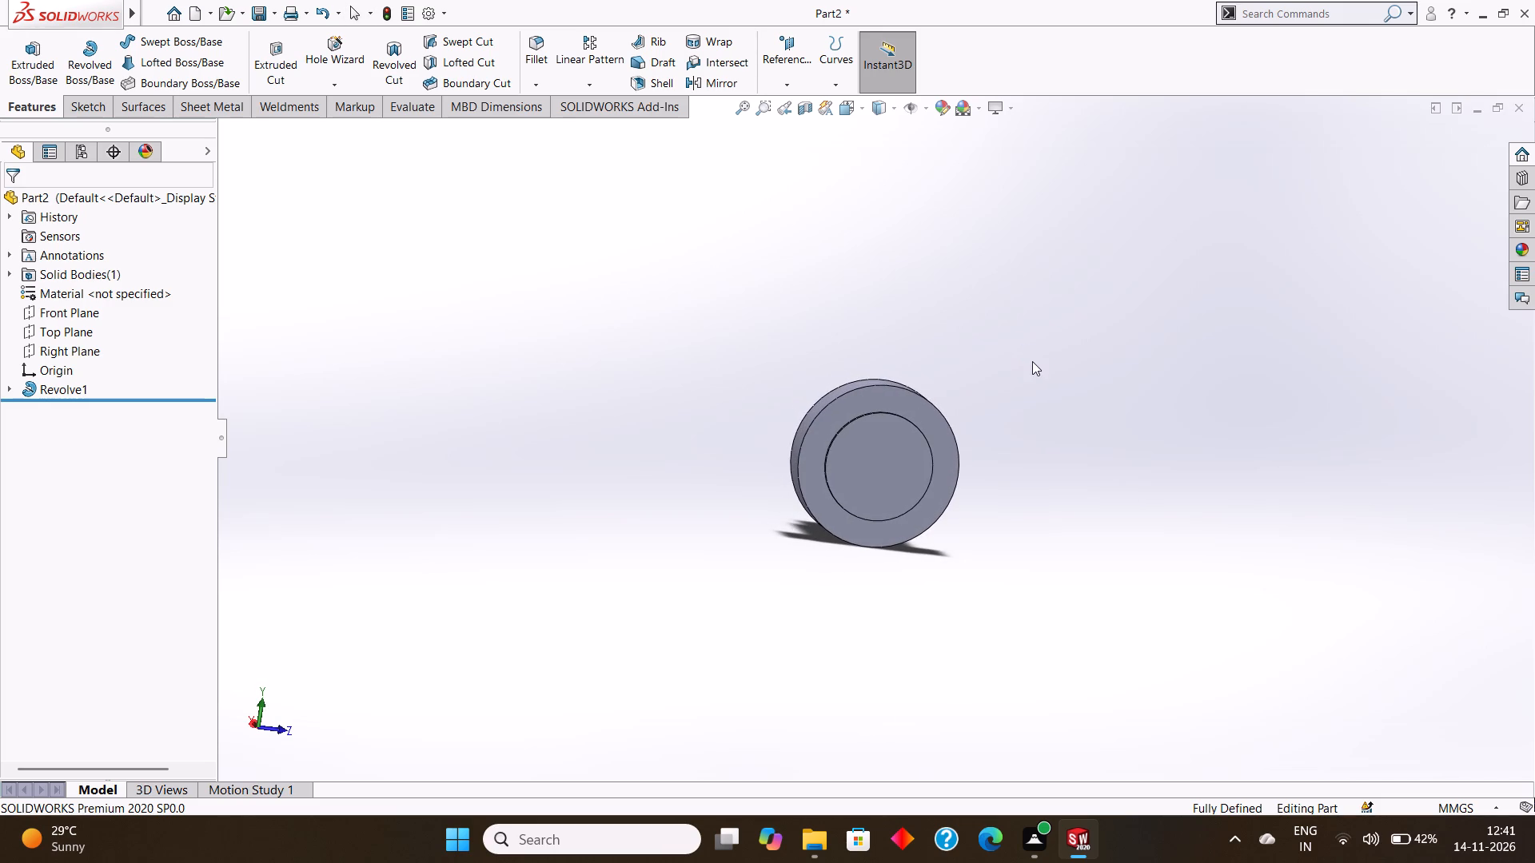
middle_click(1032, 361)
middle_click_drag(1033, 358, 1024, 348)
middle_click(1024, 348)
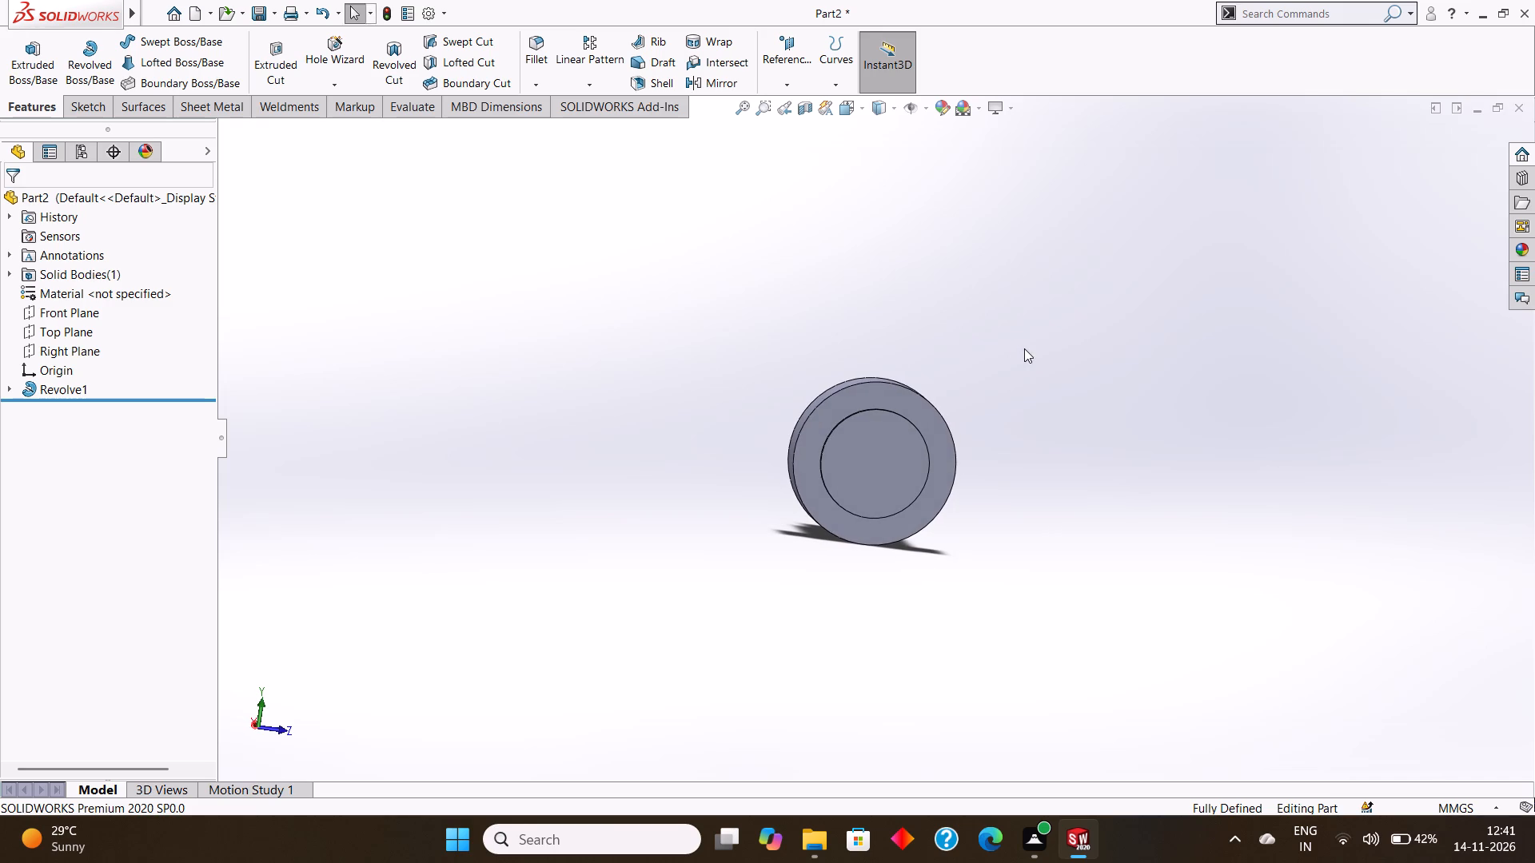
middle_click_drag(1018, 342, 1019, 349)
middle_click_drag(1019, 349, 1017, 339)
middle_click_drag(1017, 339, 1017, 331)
Start a sketch on the inner circular end face at the flange end of the revolved part, viewed face-on.
left_click(867, 441)
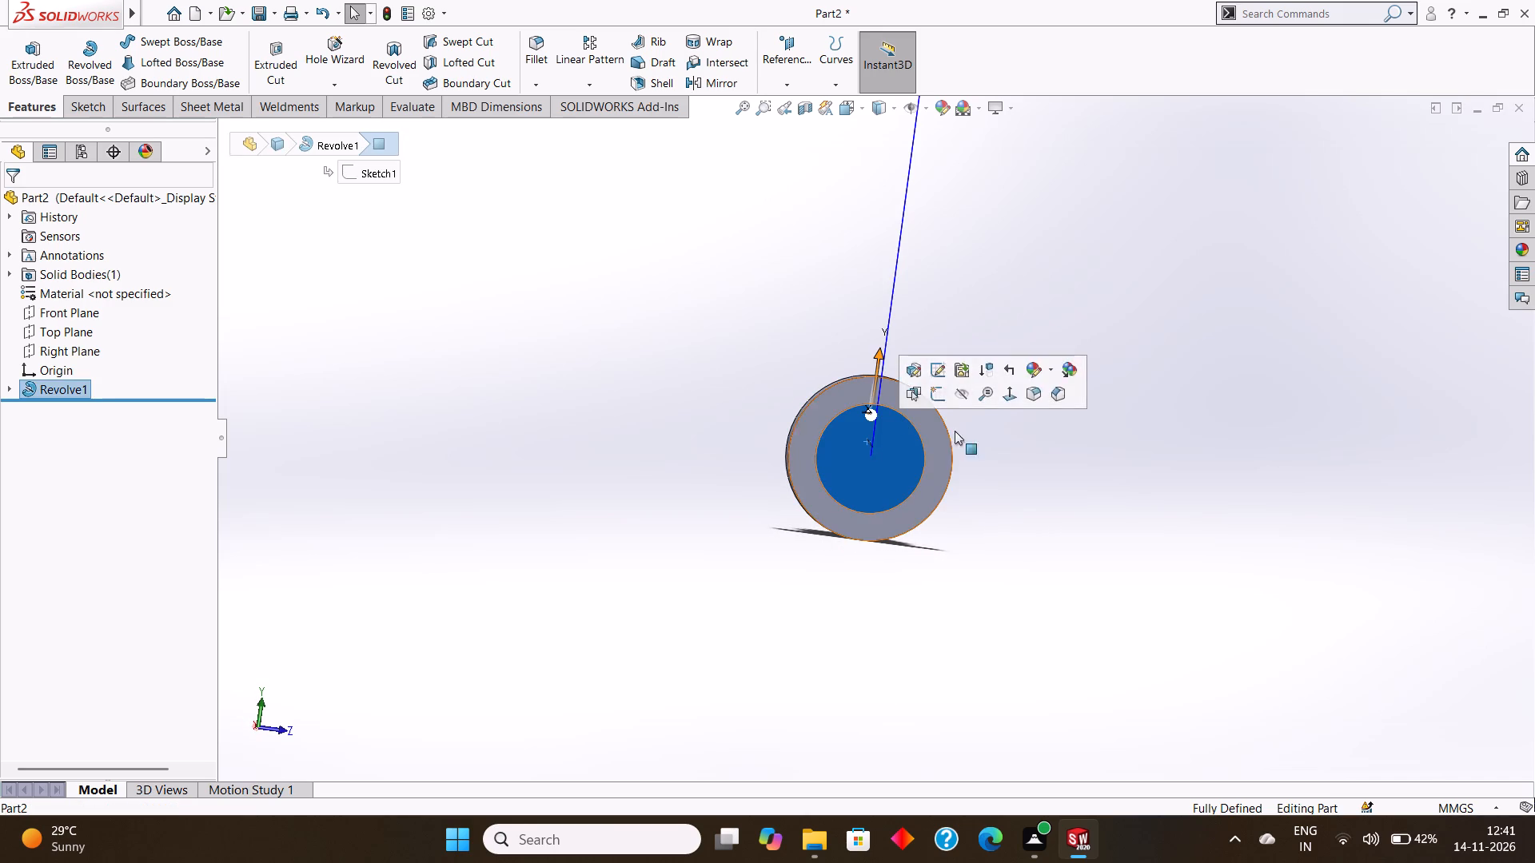
left_click(1187, 348)
middle_click_drag(1142, 359, 1128, 442)
middle_click_drag(1111, 444, 1109, 463)
middle_click_drag(1106, 461, 1098, 449)
middle_click_drag(1098, 447, 1098, 424)
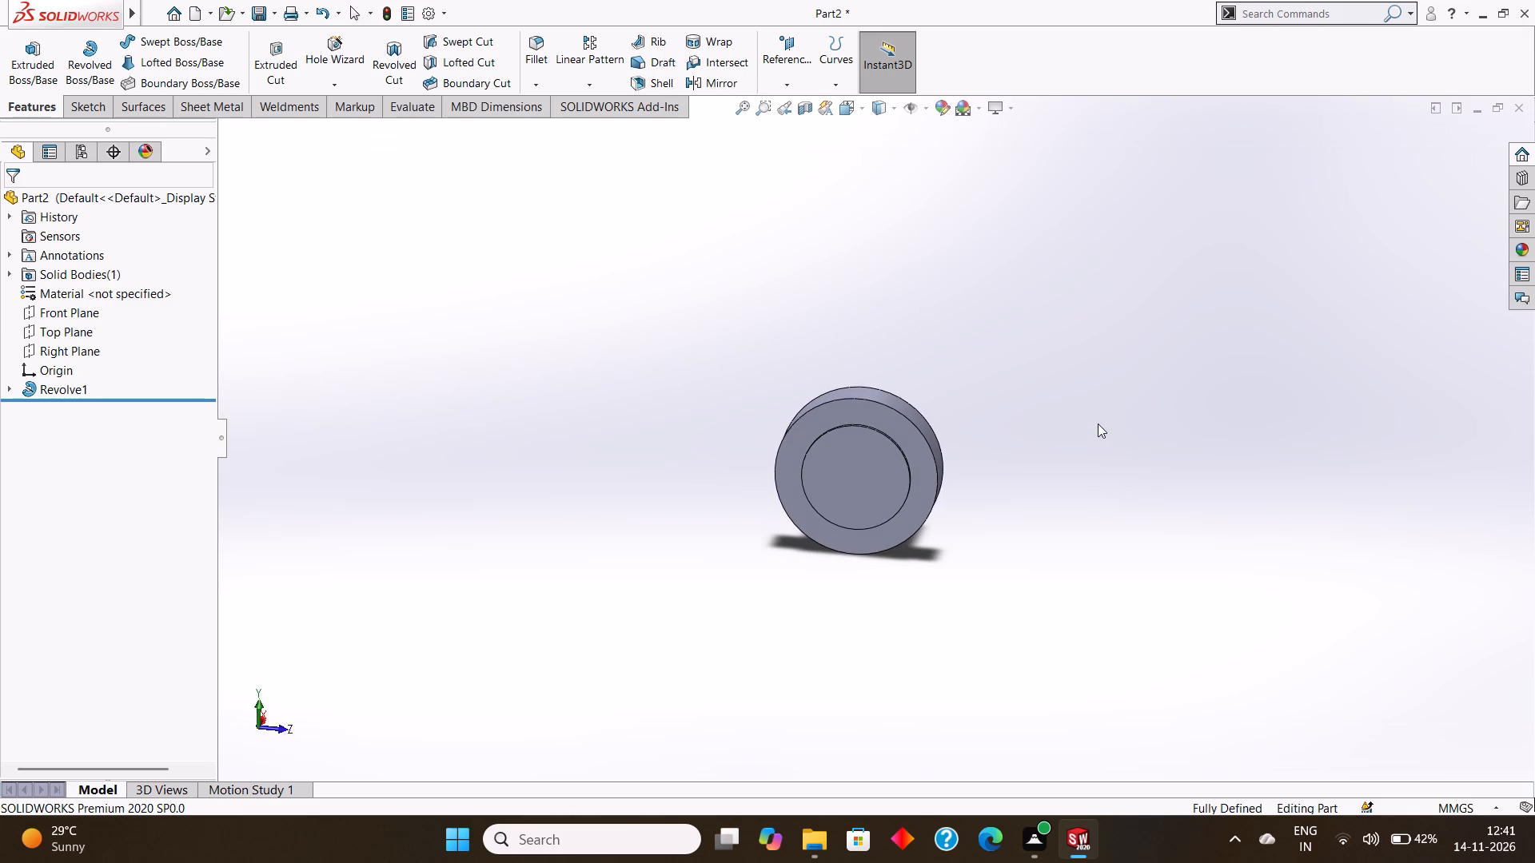
middle_click_drag(1098, 424, 1089, 419)
middle_click(1086, 419)
left_click(847, 459)
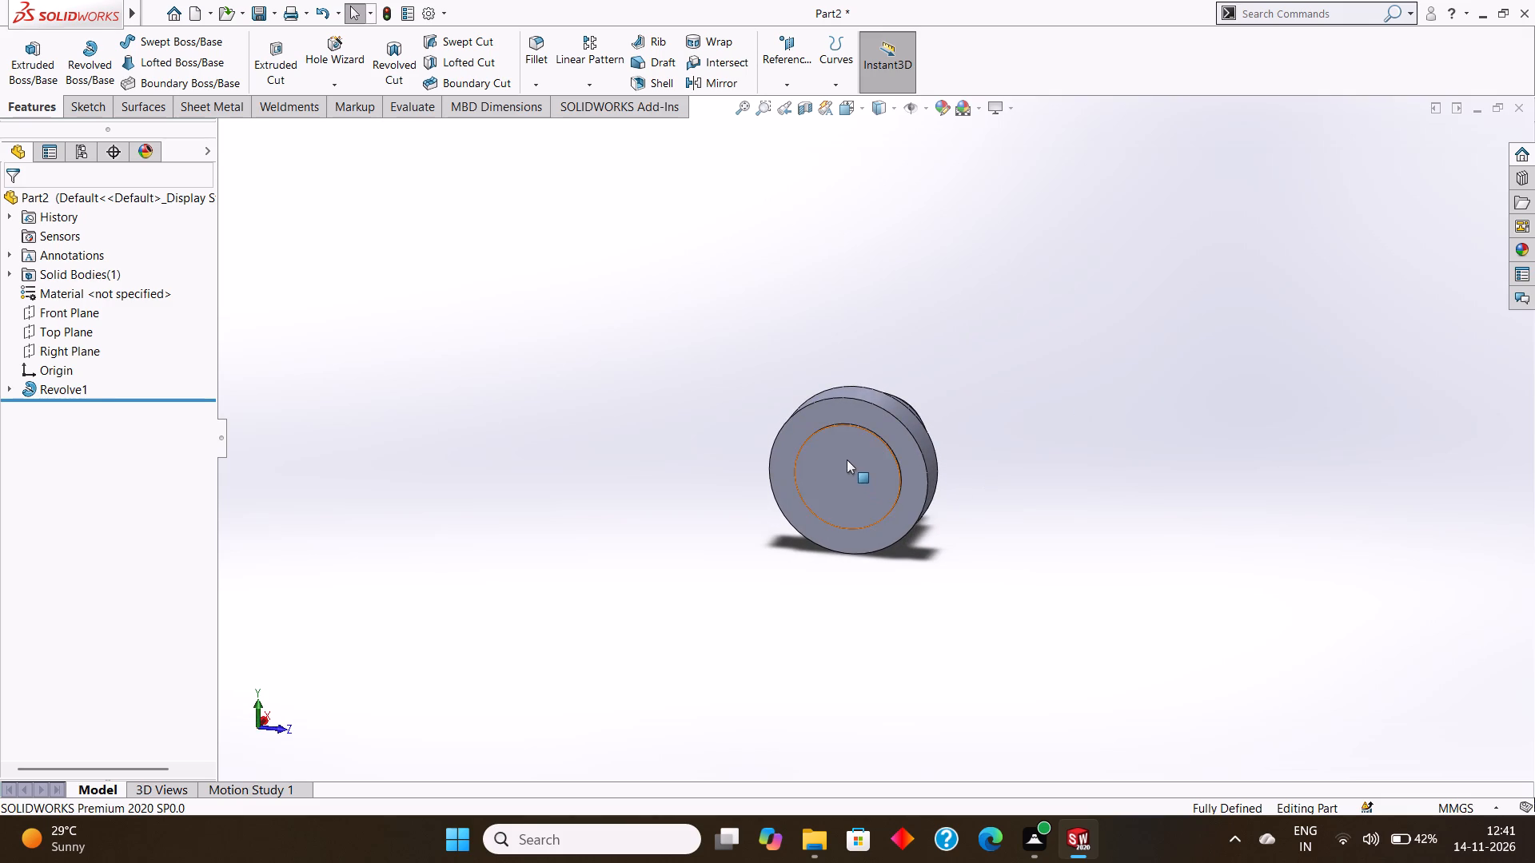
left_click(917, 414)
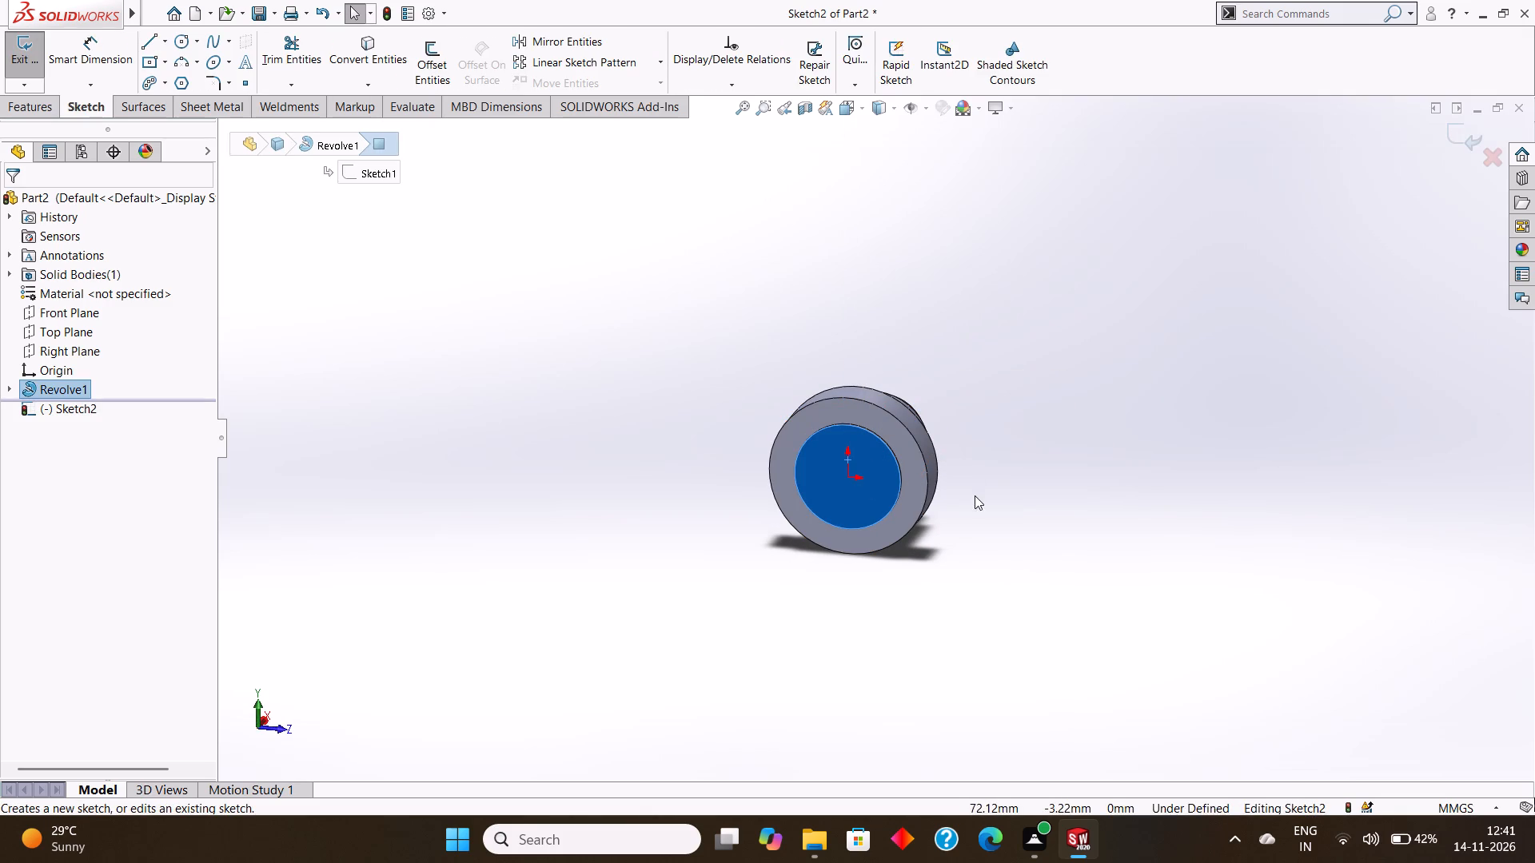
key("ctrl+8")
key("Escape")
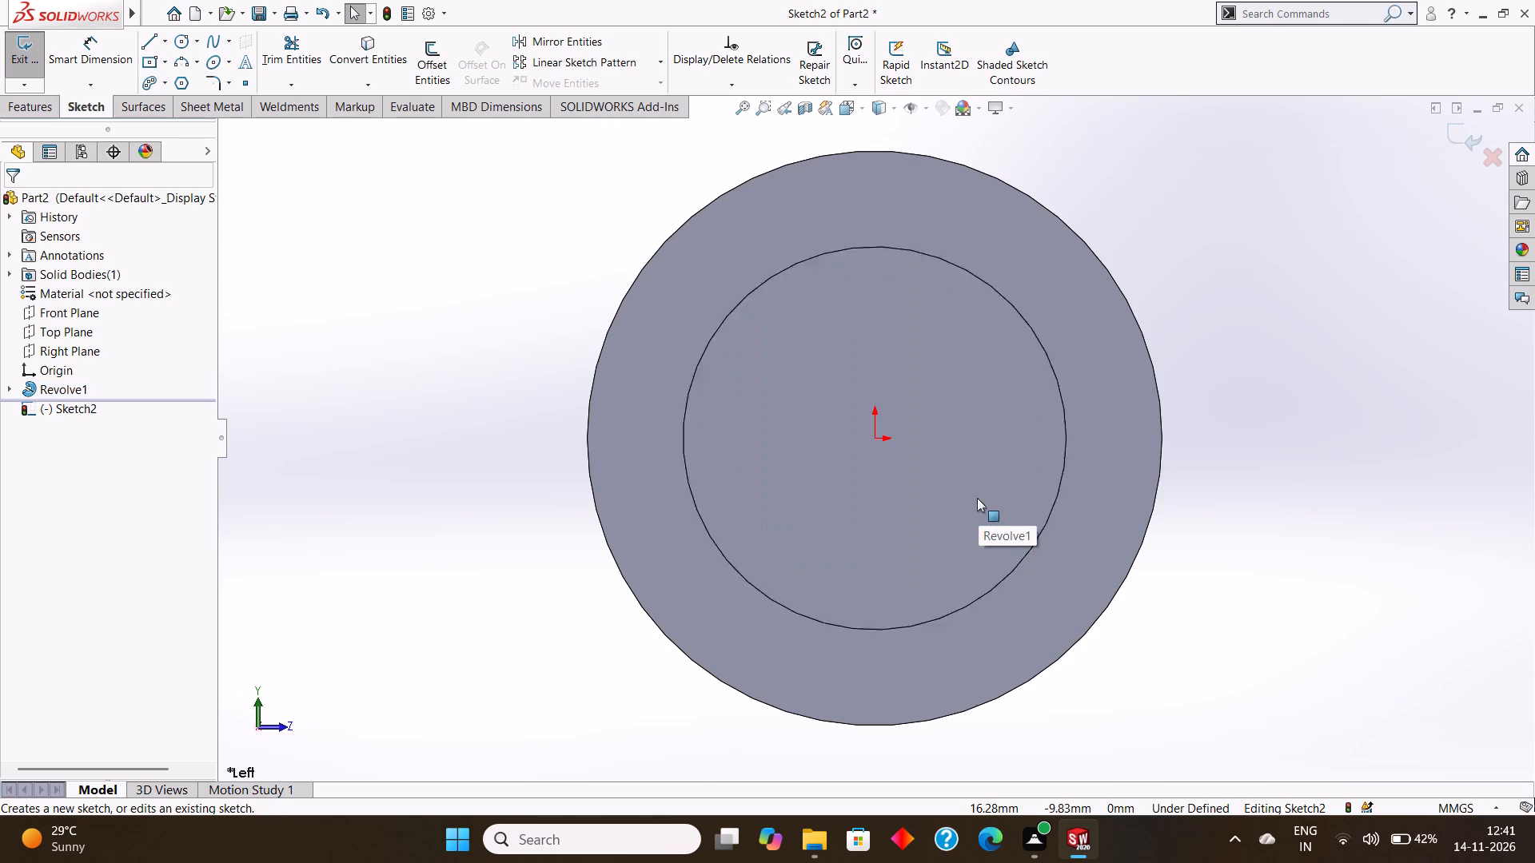
key("Escape")
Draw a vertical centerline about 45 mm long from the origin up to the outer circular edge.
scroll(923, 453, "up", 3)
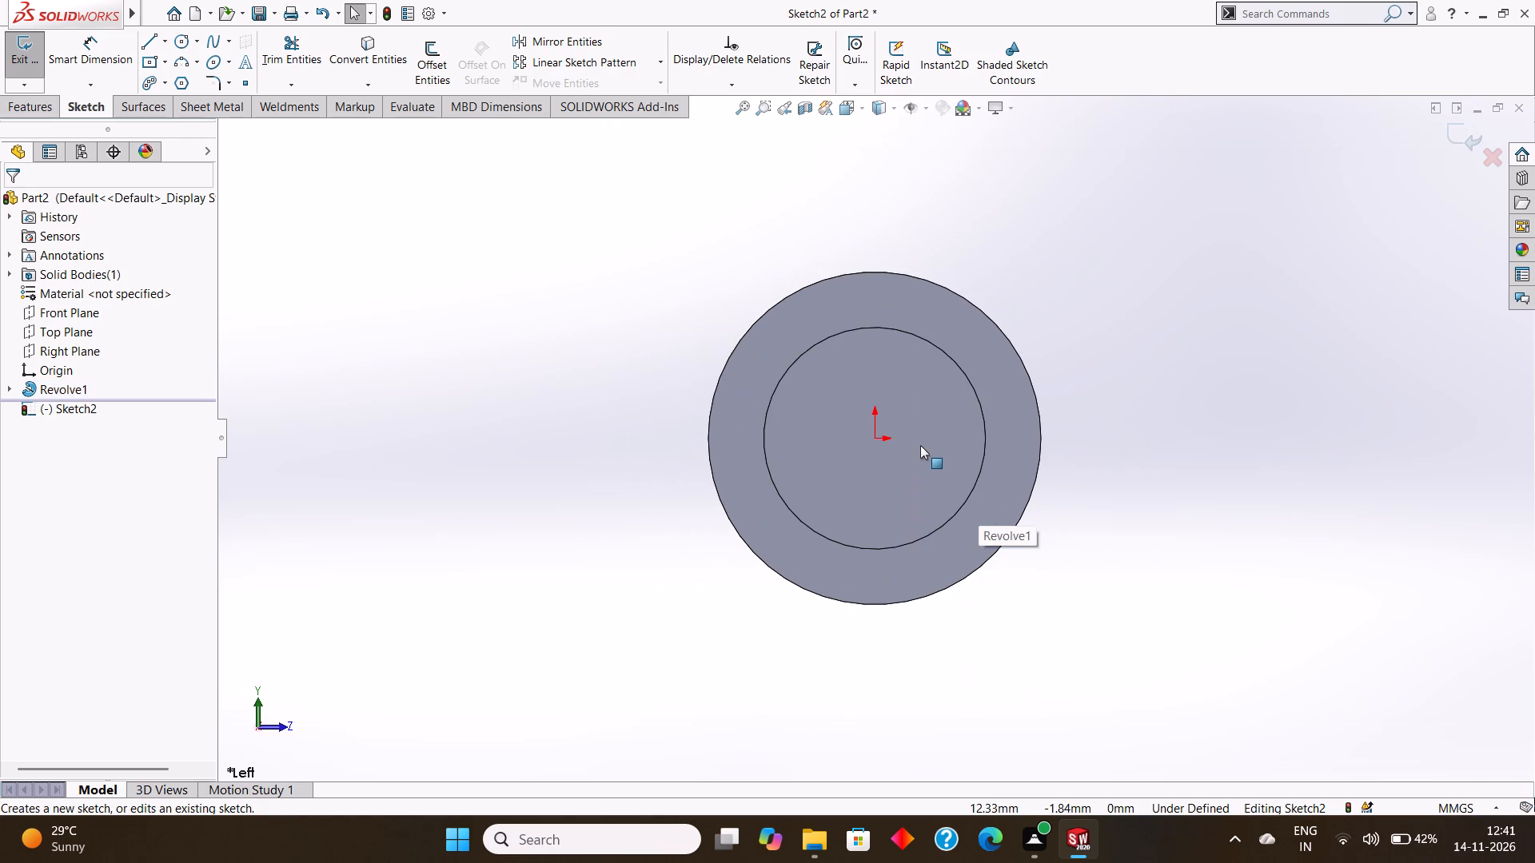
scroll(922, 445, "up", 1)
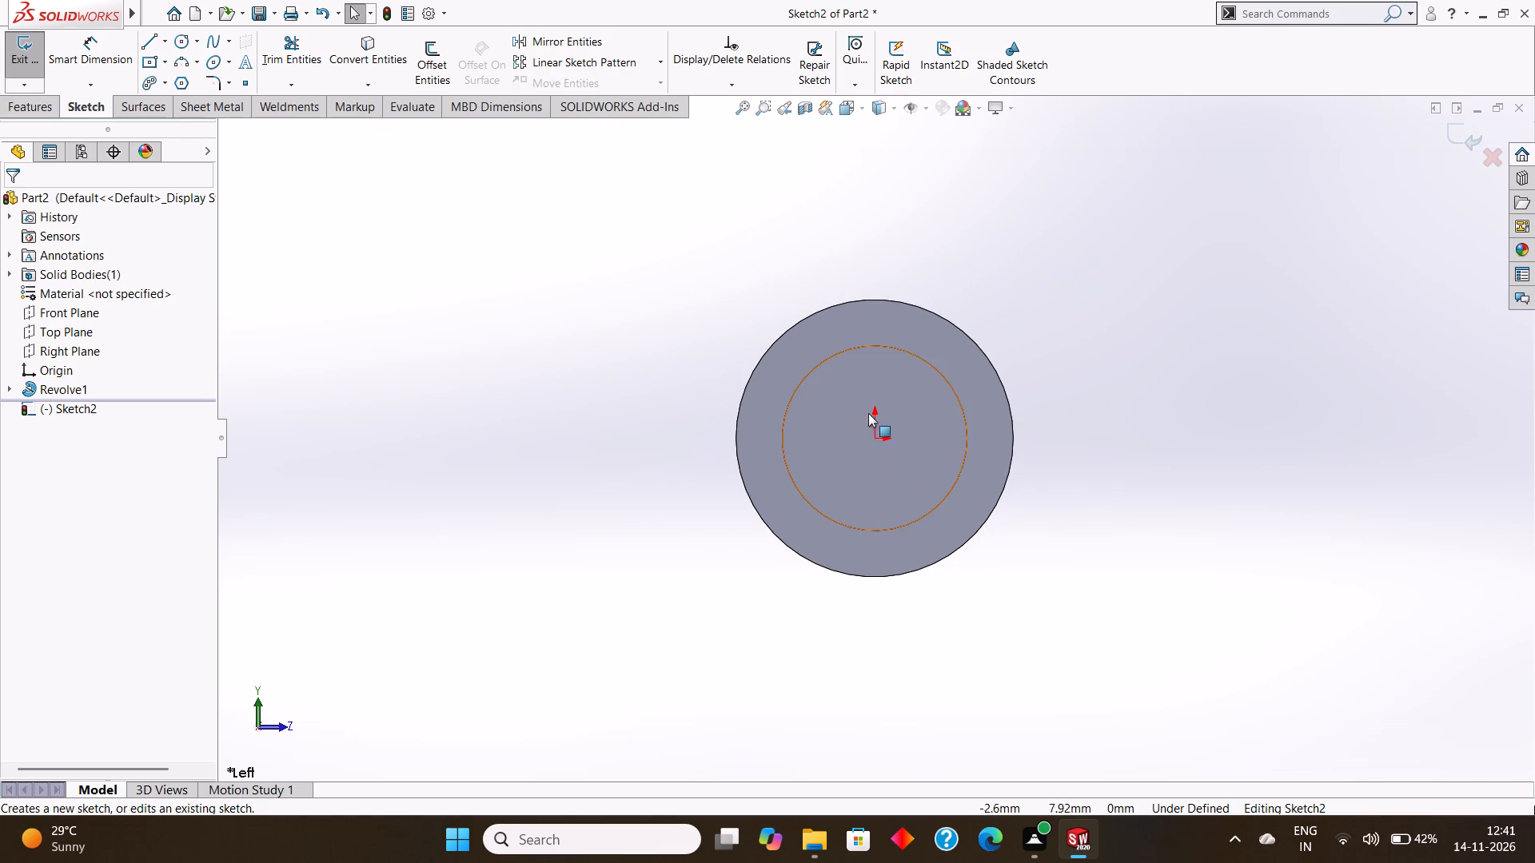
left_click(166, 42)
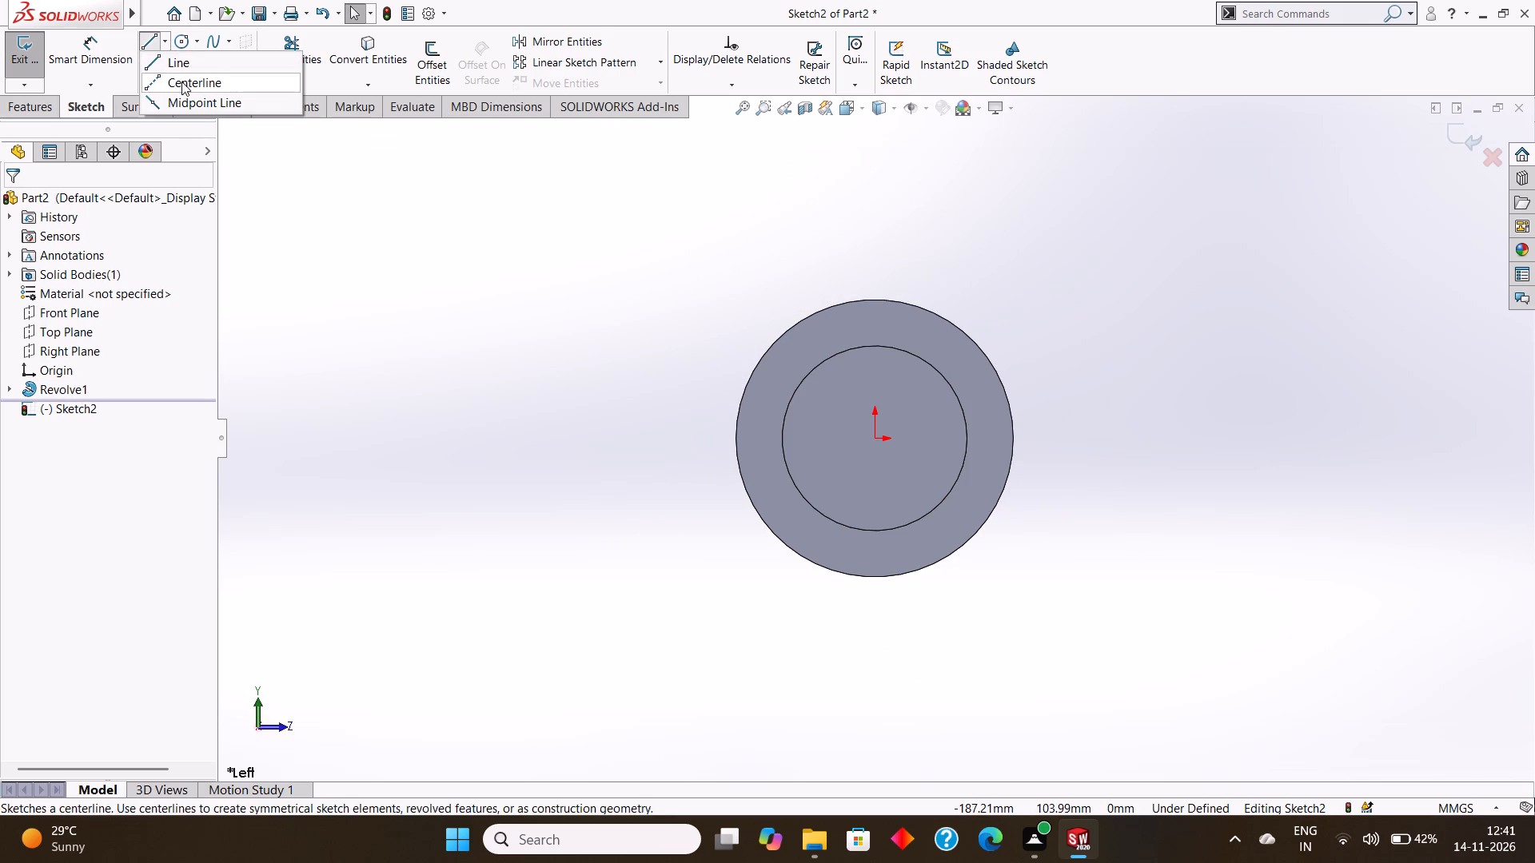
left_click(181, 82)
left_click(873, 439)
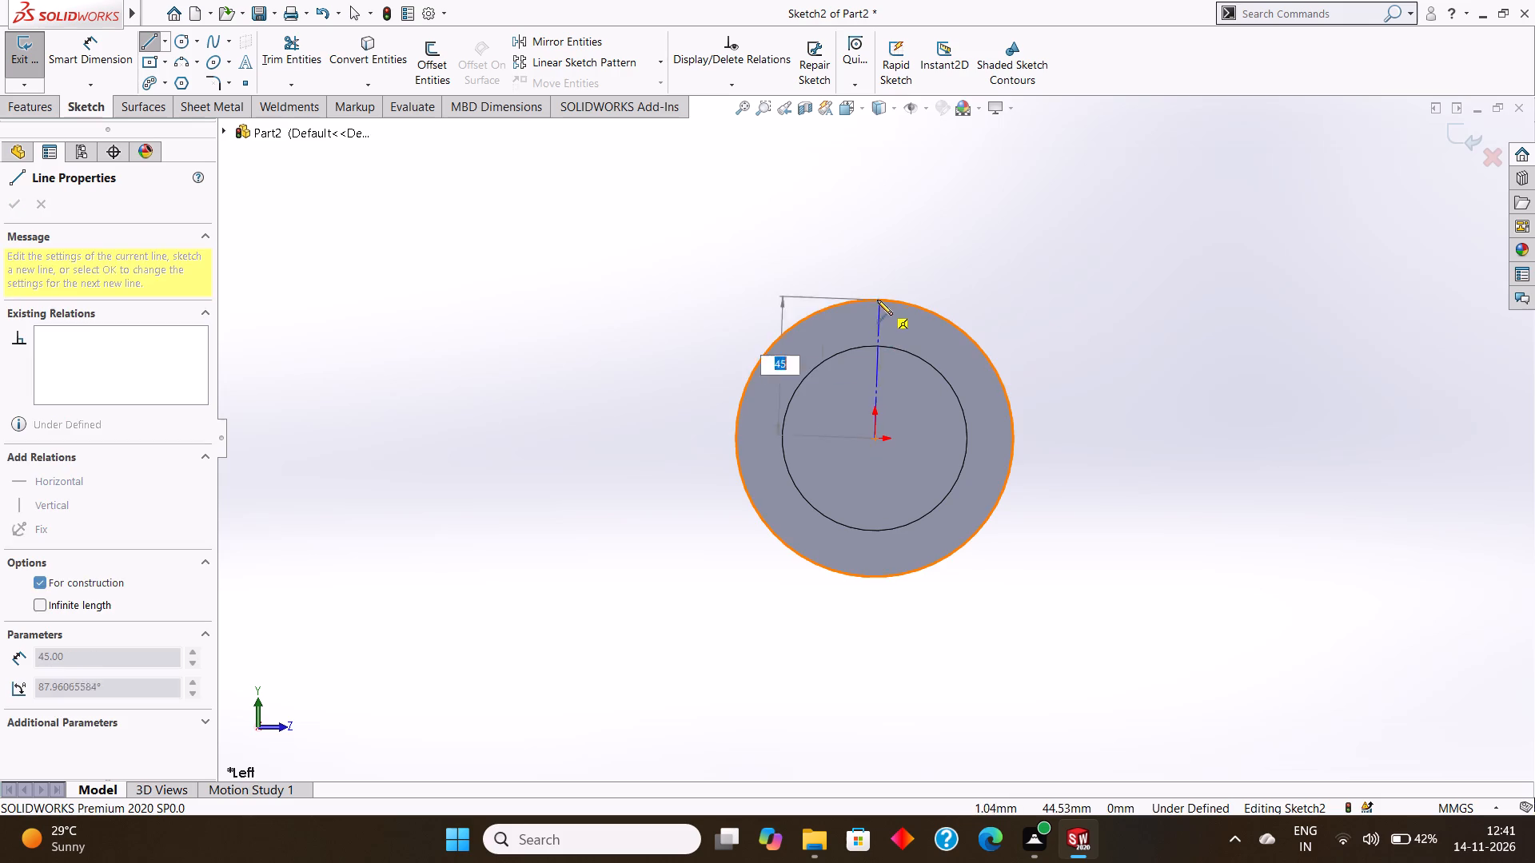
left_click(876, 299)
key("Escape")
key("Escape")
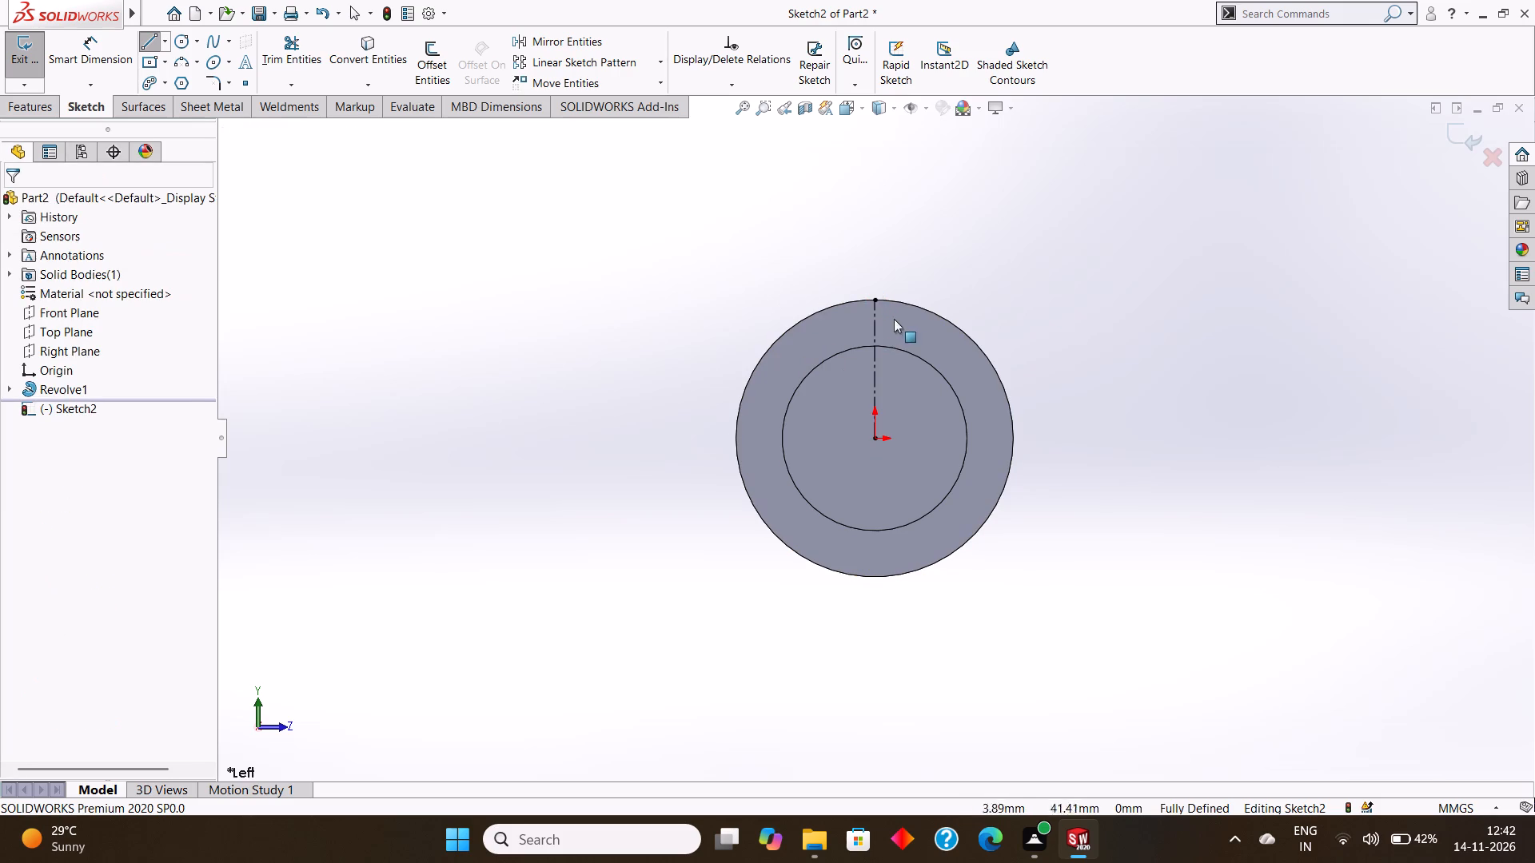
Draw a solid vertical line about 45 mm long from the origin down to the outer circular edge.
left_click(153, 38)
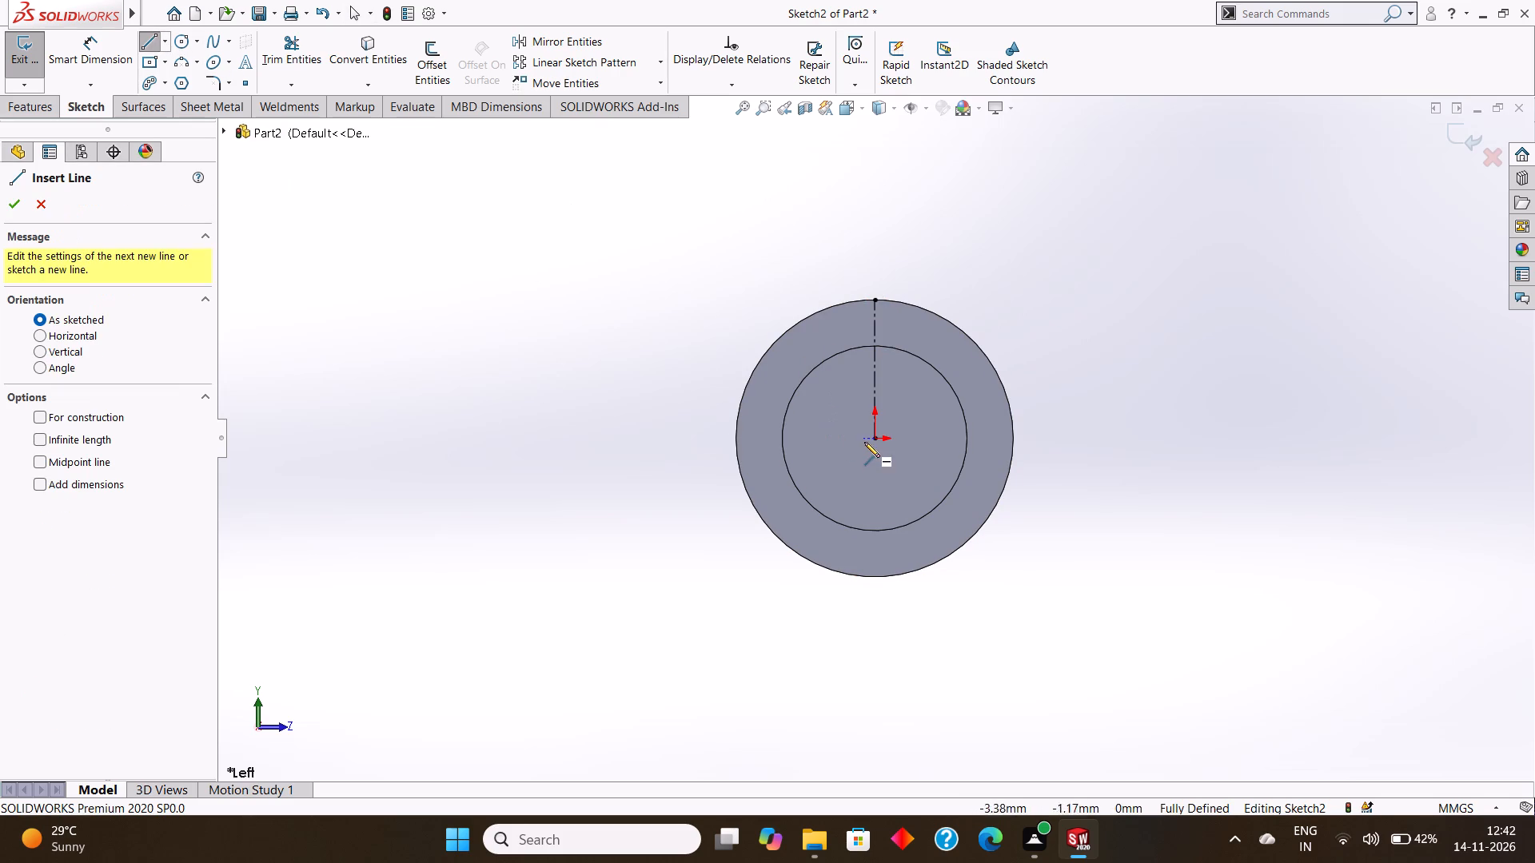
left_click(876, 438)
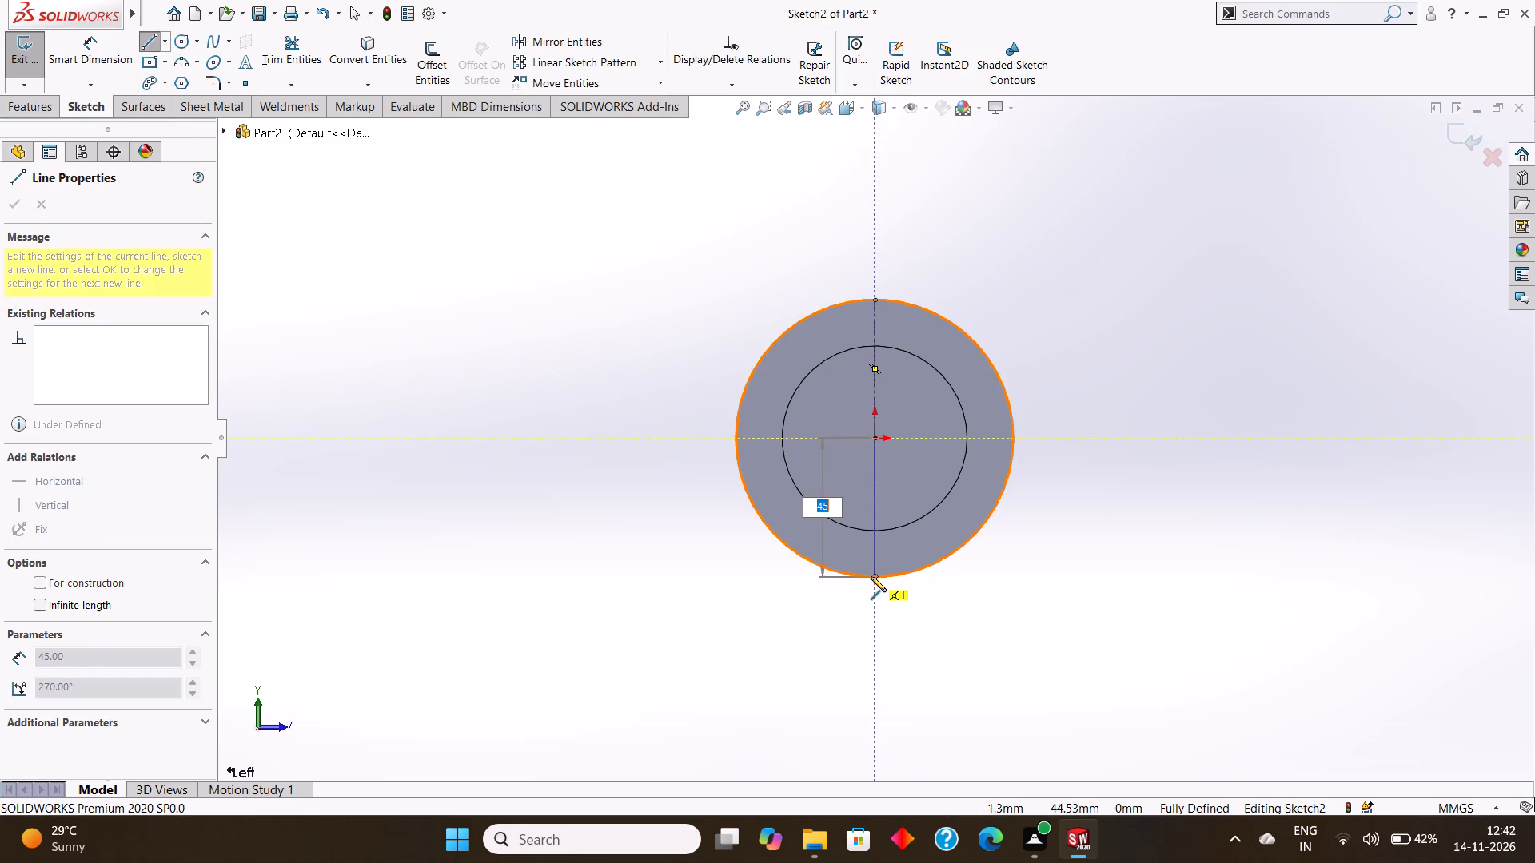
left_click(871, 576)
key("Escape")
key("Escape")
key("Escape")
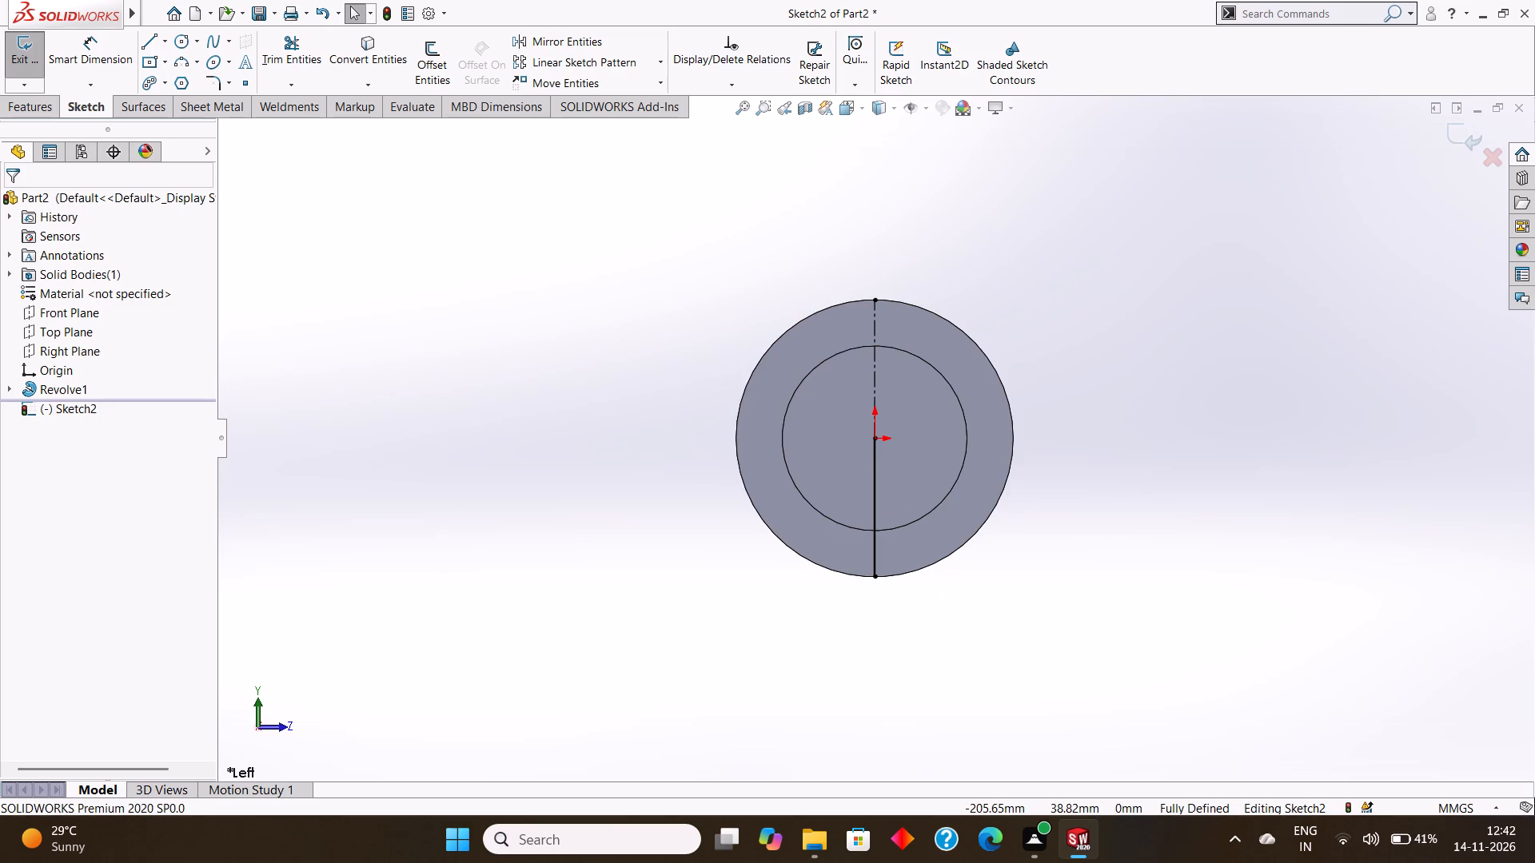
Draw two vertical centerlines about 30 mm long, from the origin up and down to the inner circular edge.
left_click(162, 40)
left_click(174, 76)
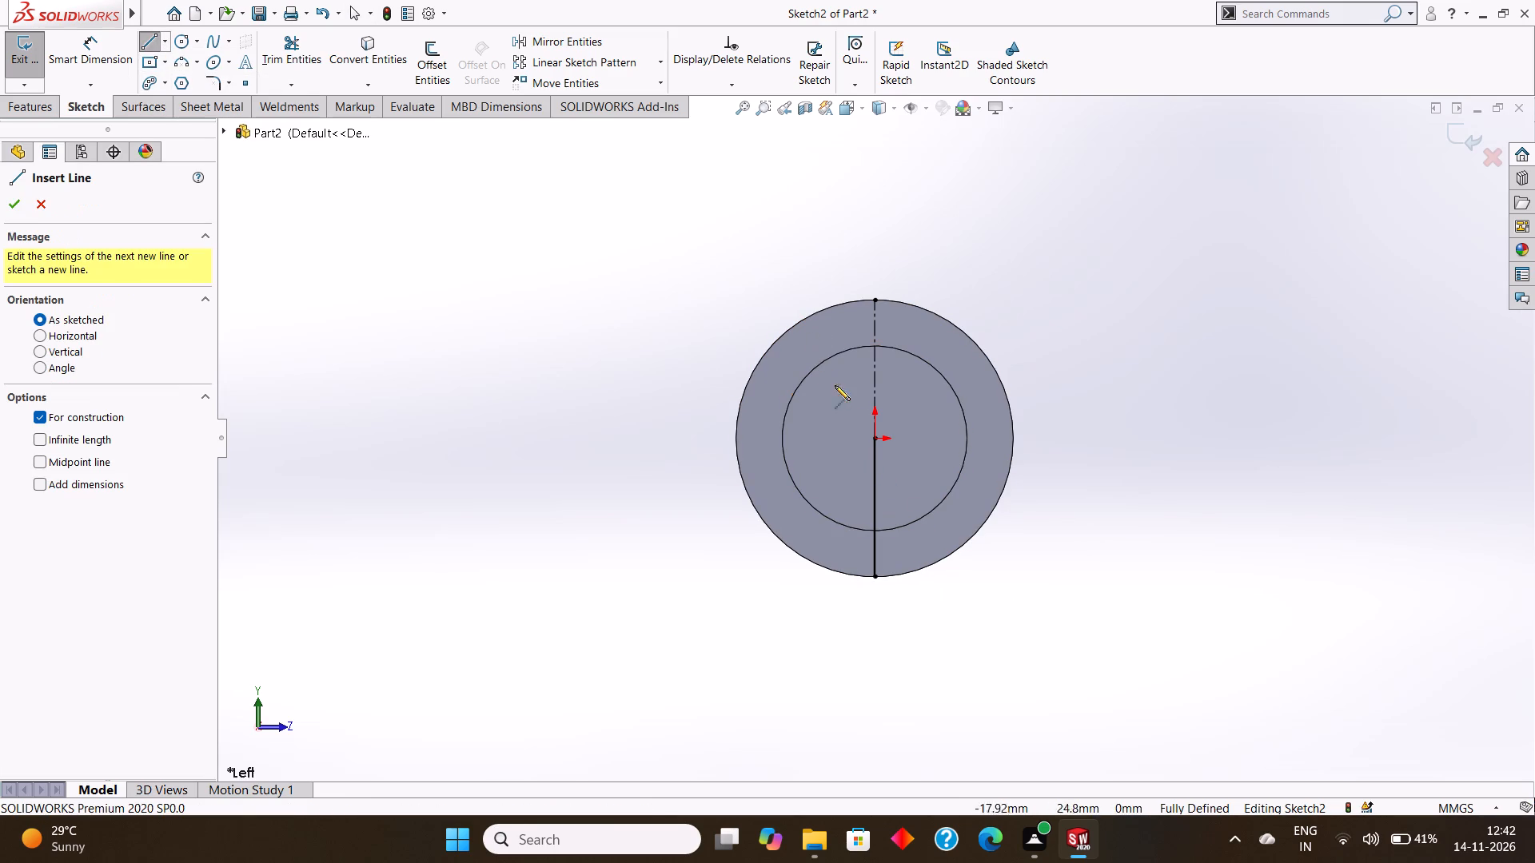
left_click(875, 441)
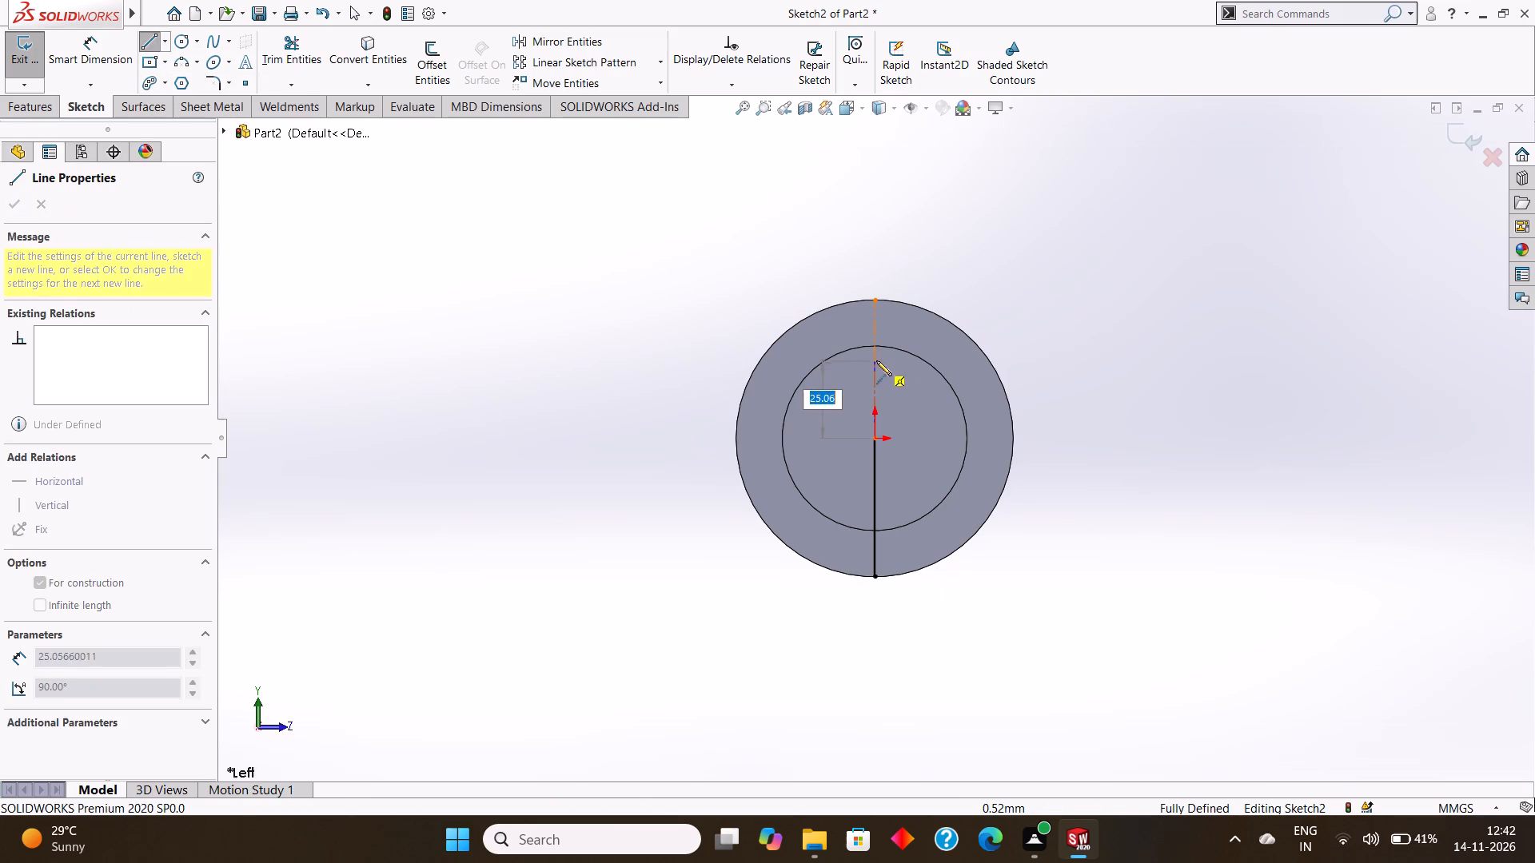
left_click(874, 345)
key("Escape")
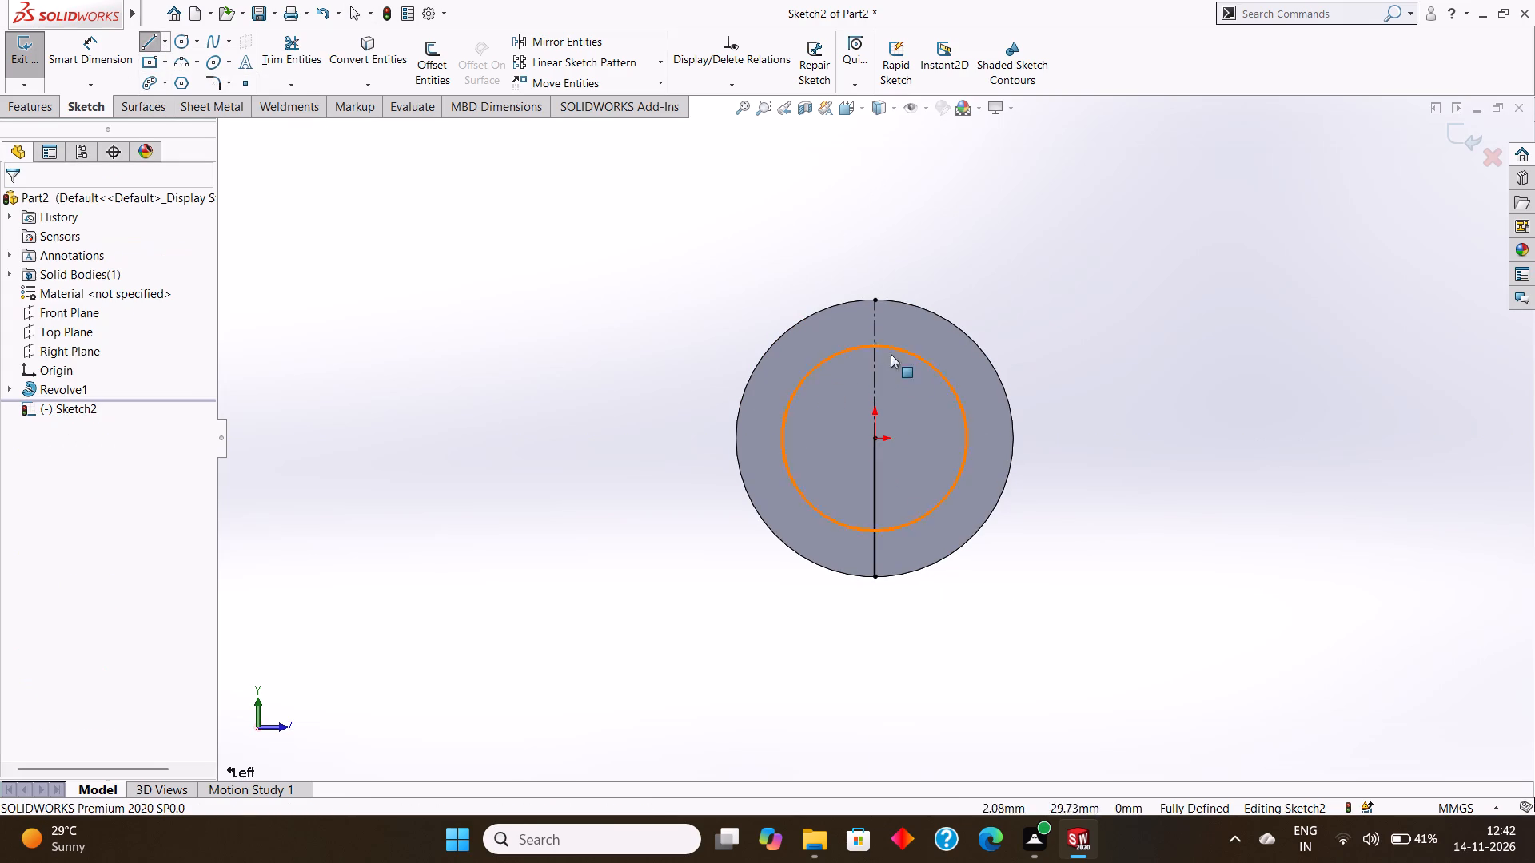
key("Escape")
left_click(165, 40)
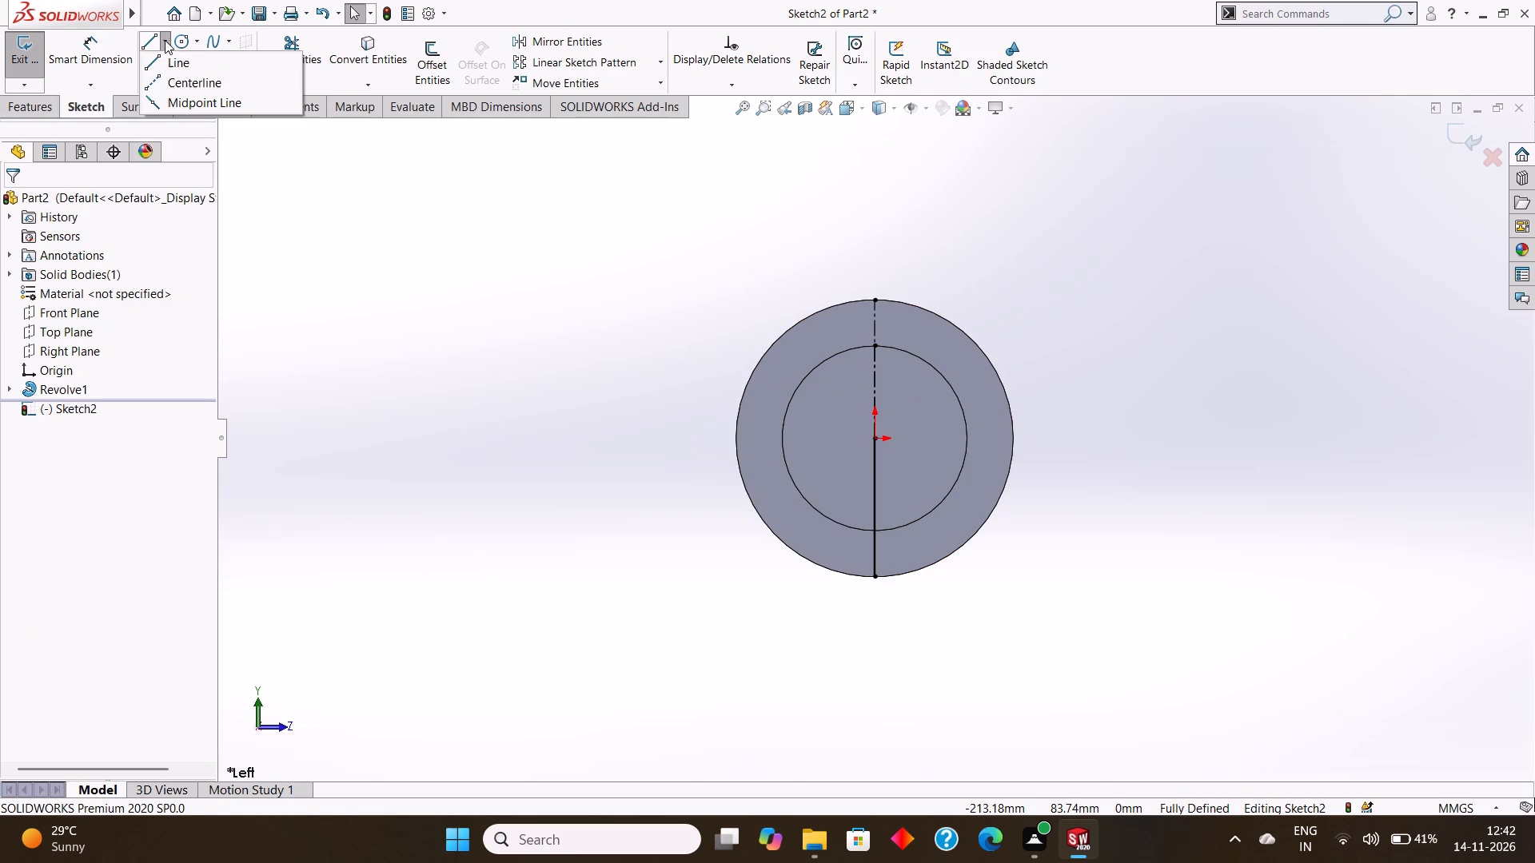
left_click(173, 78)
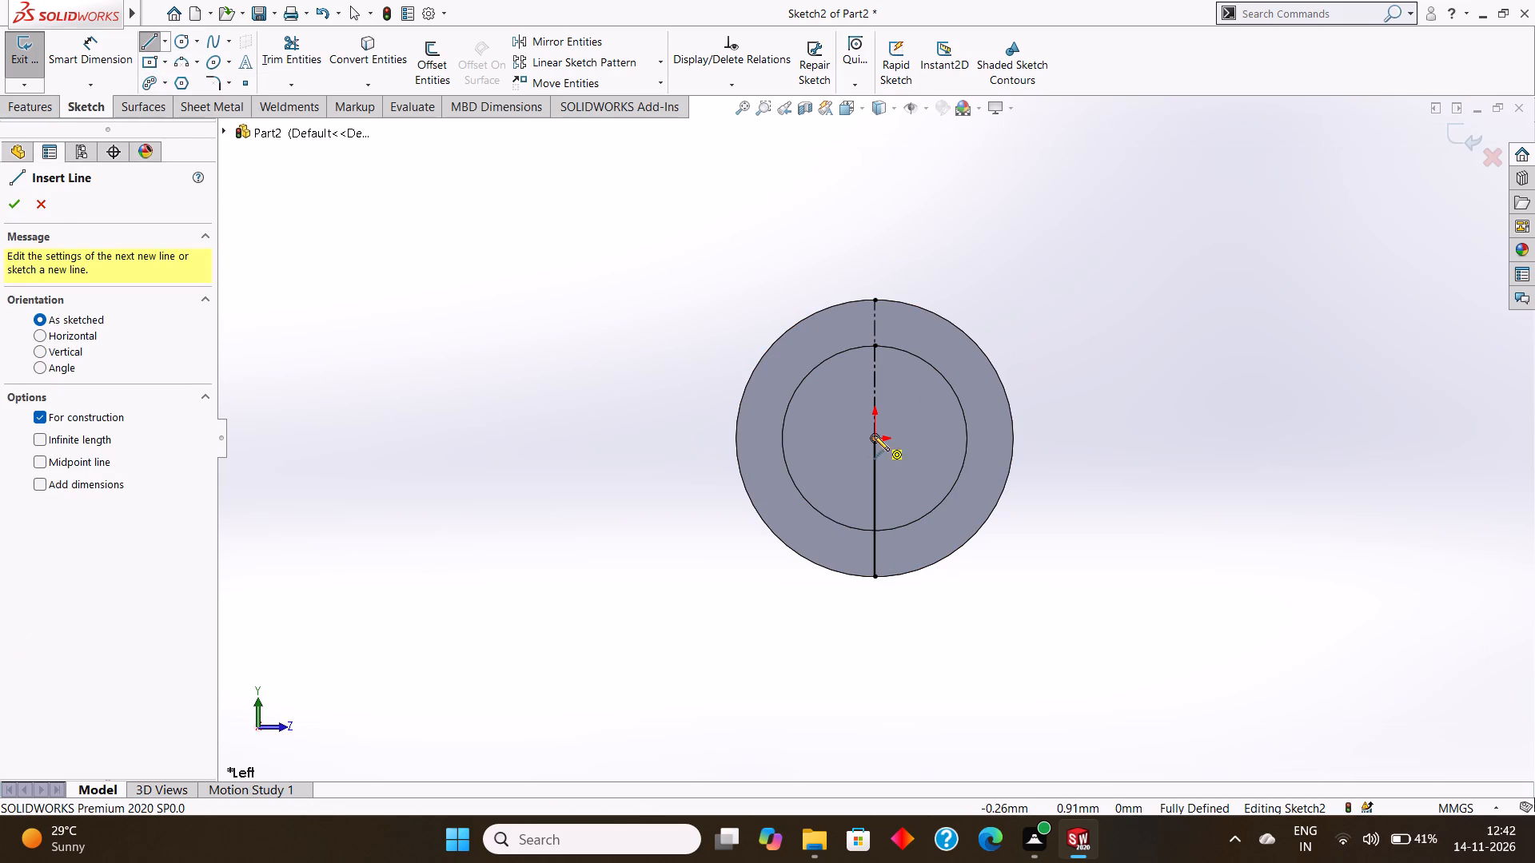
left_click(874, 435)
left_click(873, 530)
key("Escape")
key("Escape")
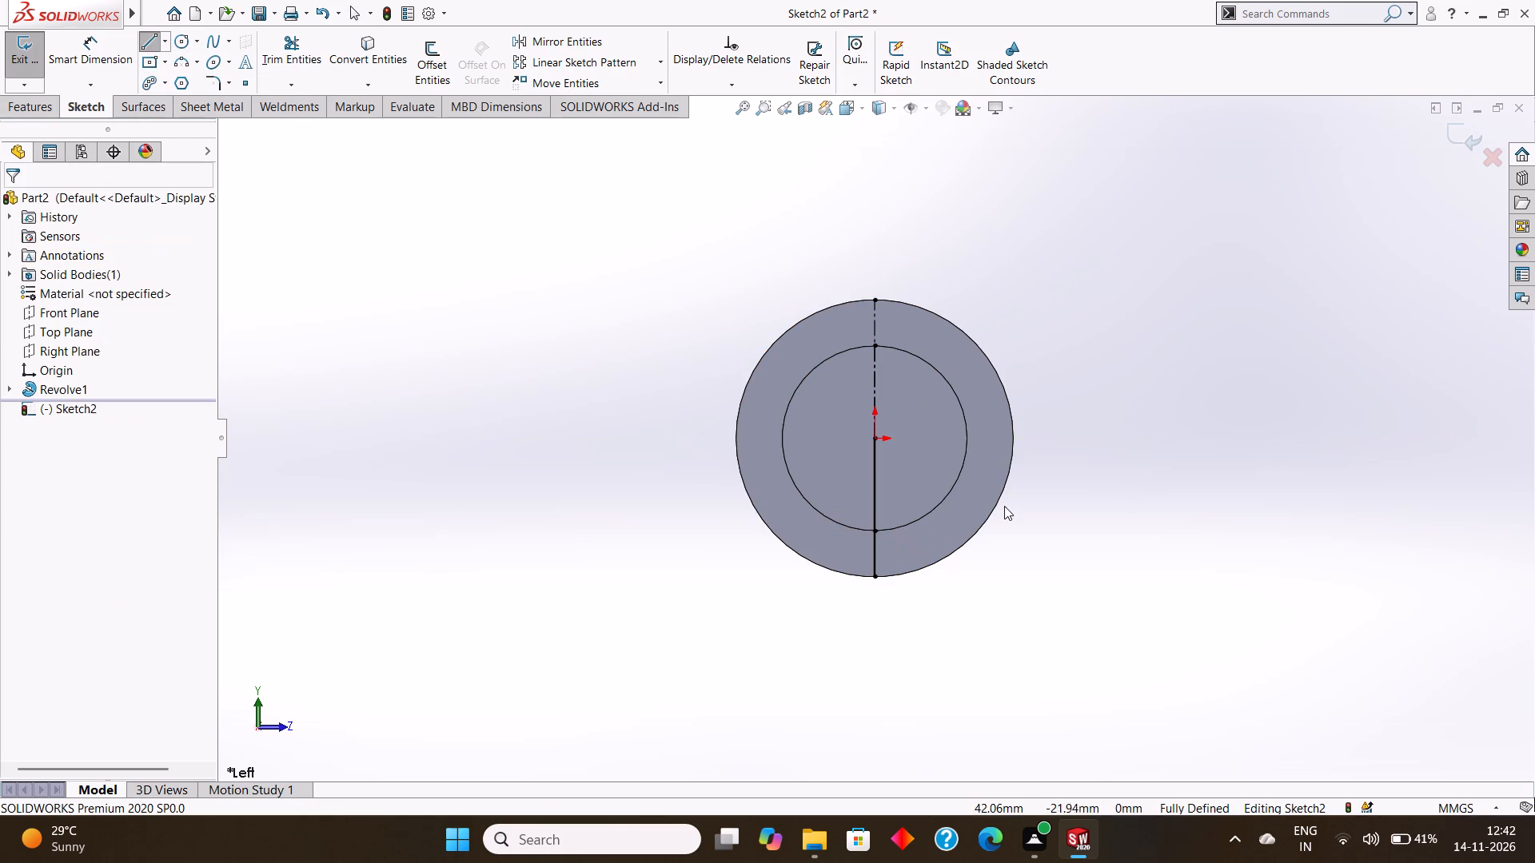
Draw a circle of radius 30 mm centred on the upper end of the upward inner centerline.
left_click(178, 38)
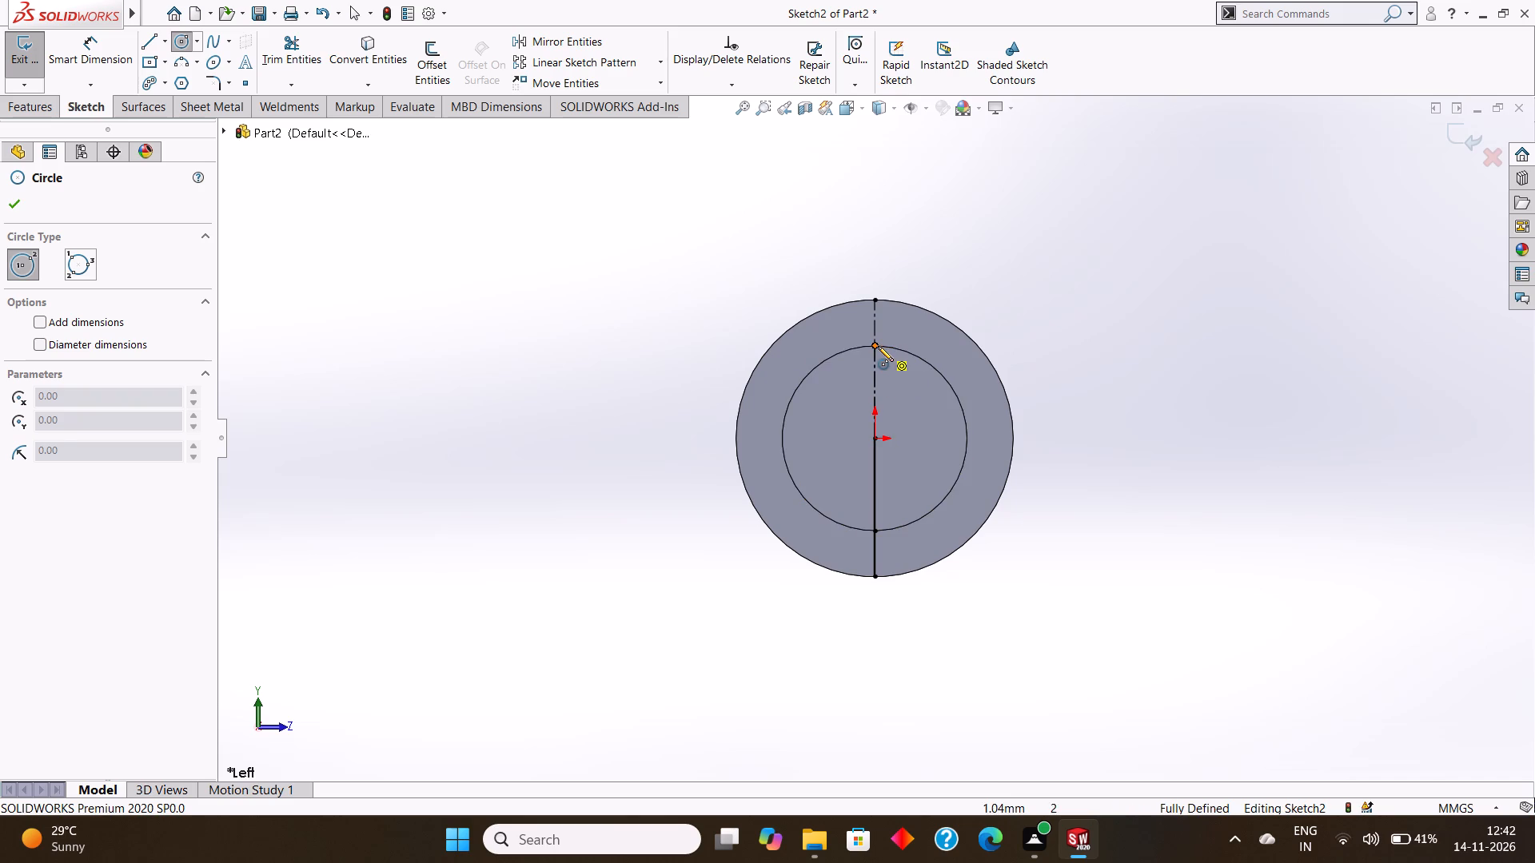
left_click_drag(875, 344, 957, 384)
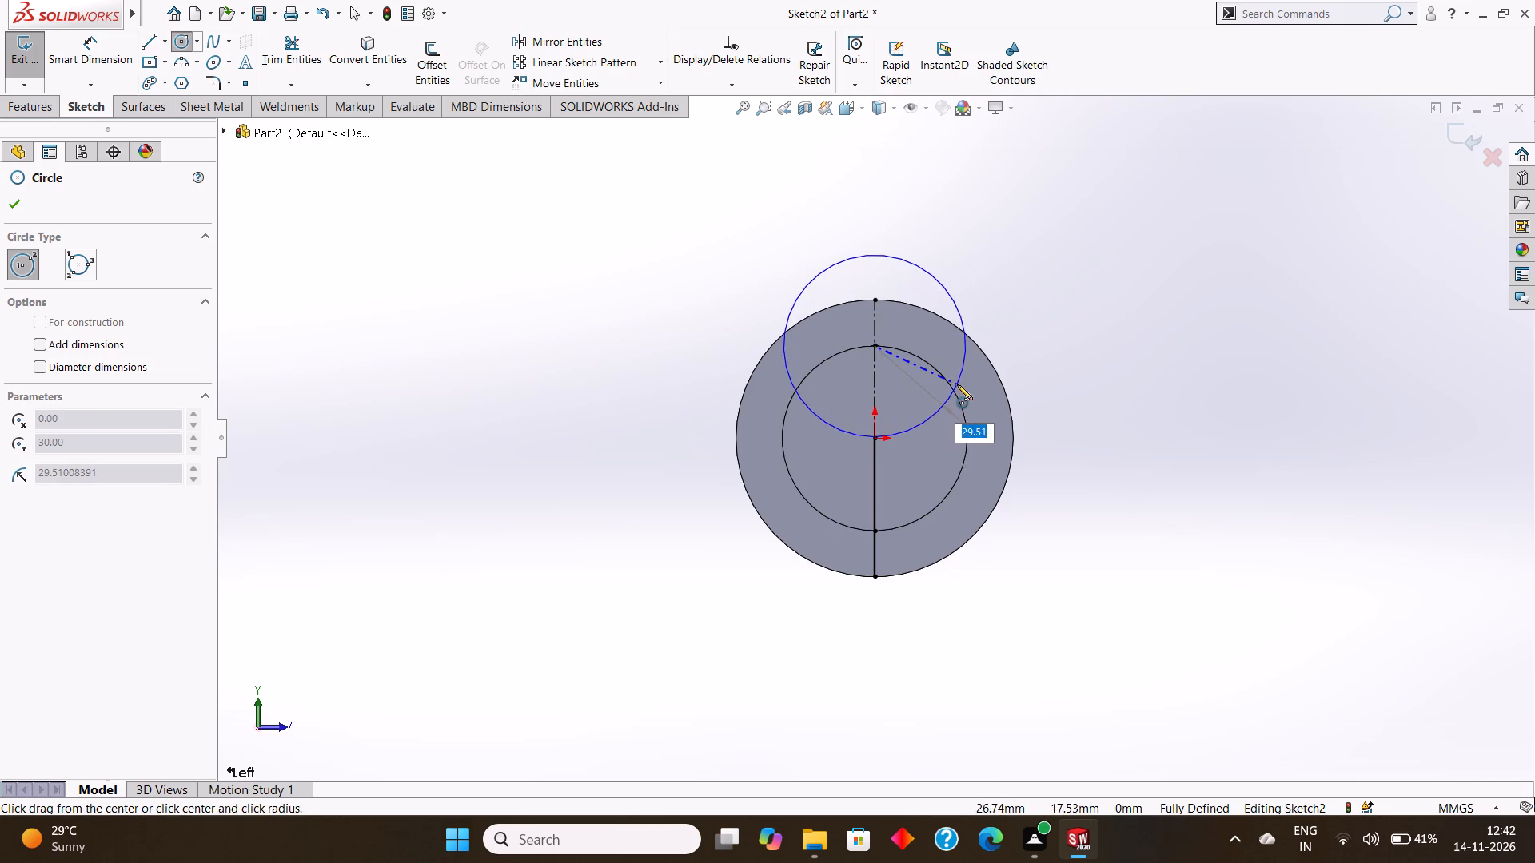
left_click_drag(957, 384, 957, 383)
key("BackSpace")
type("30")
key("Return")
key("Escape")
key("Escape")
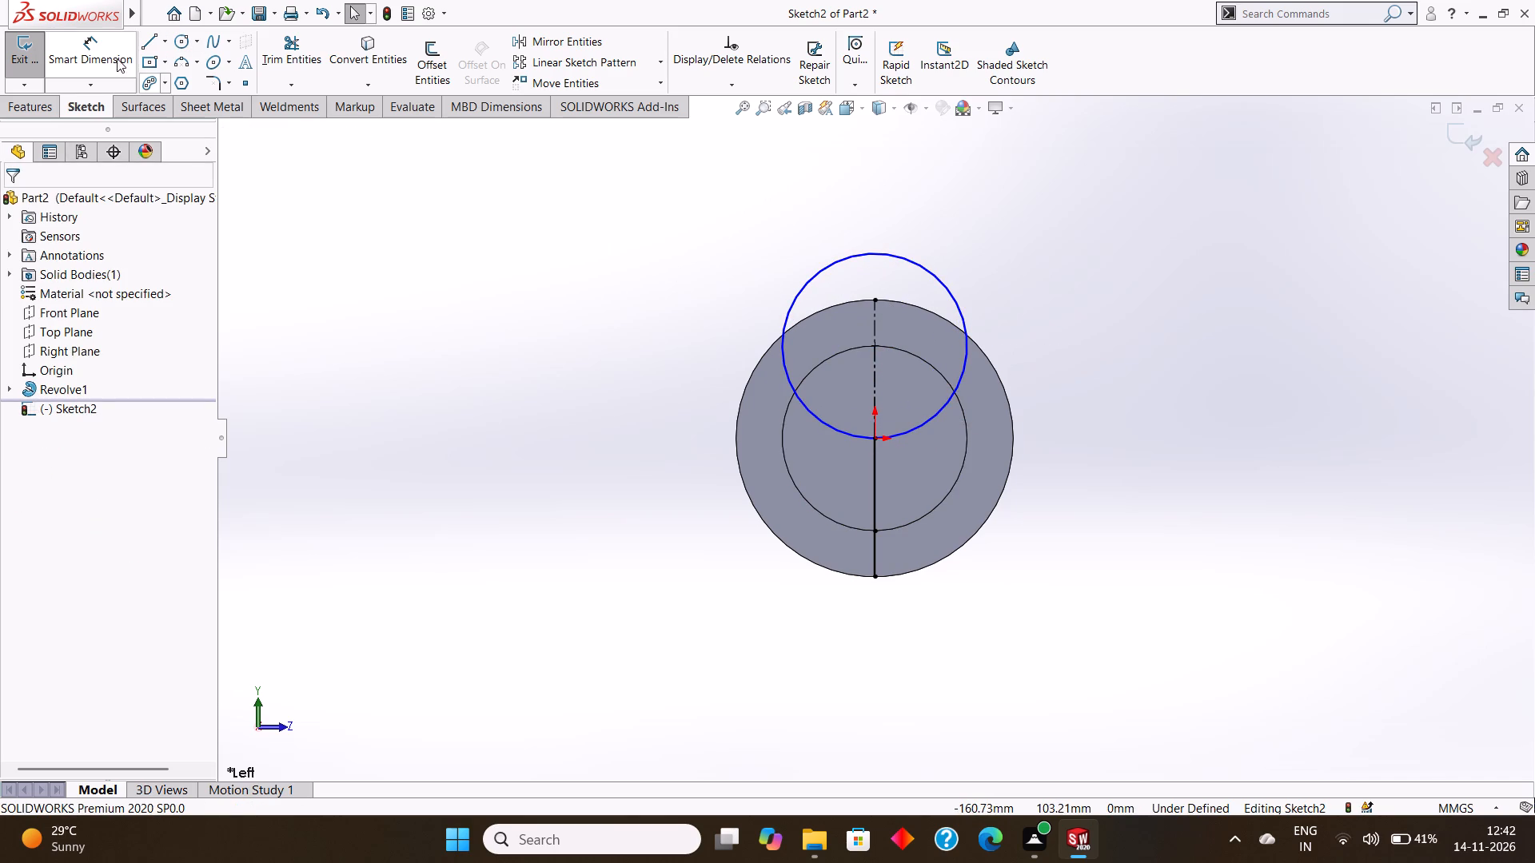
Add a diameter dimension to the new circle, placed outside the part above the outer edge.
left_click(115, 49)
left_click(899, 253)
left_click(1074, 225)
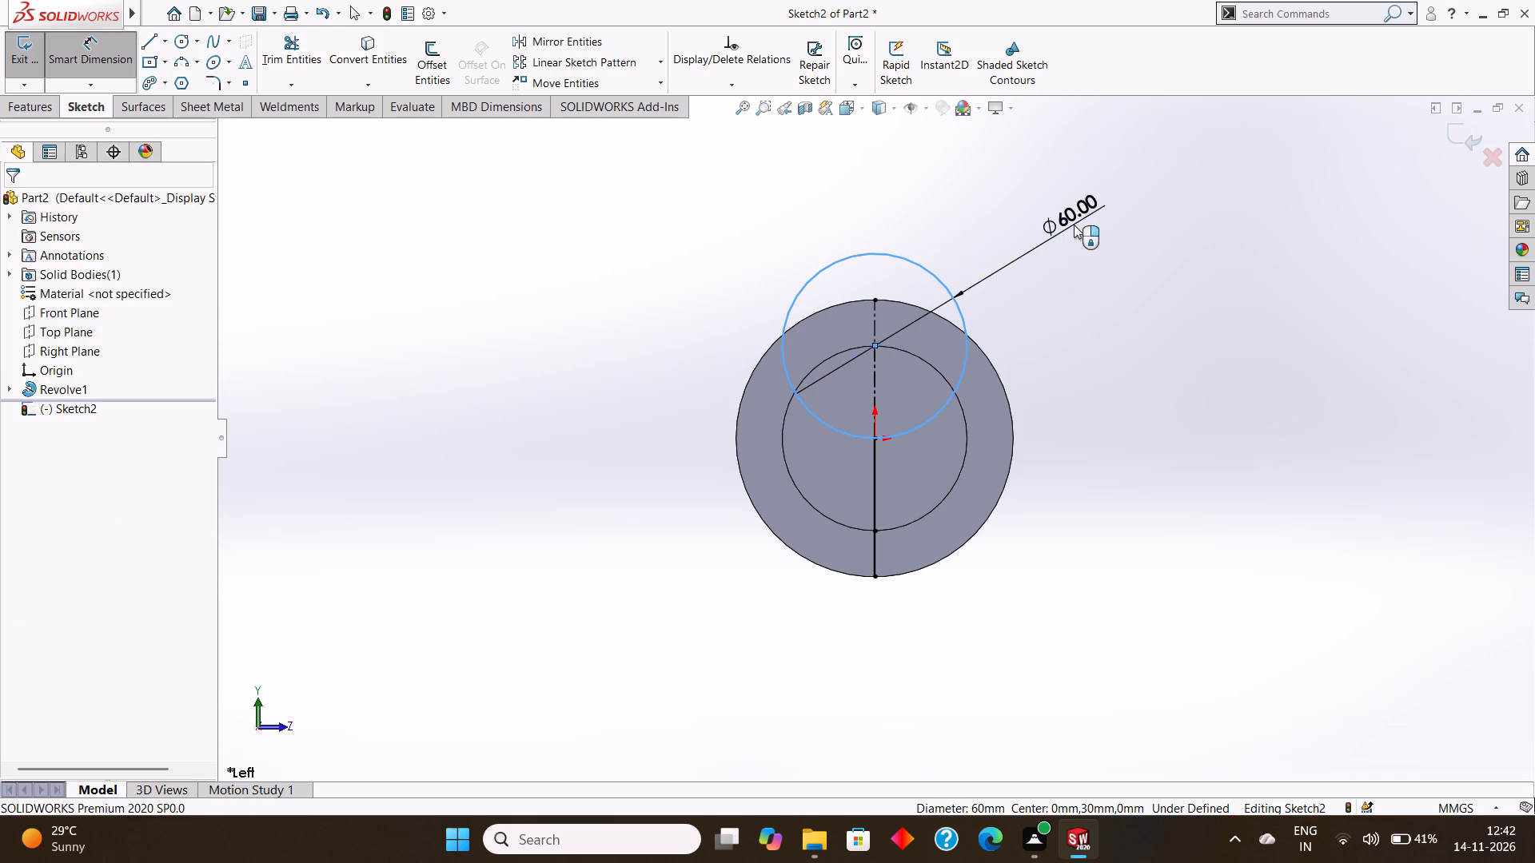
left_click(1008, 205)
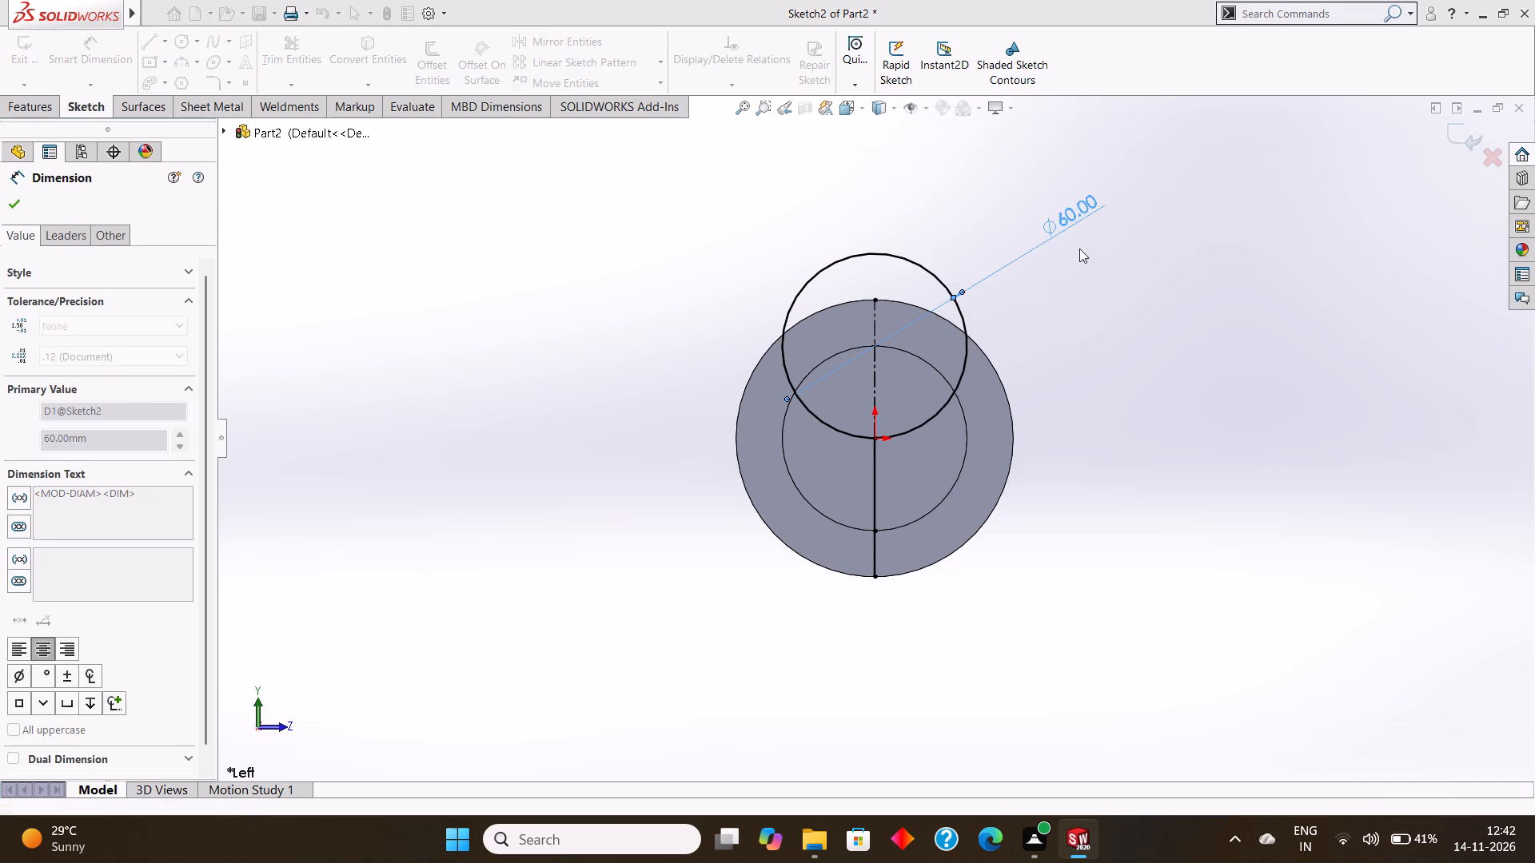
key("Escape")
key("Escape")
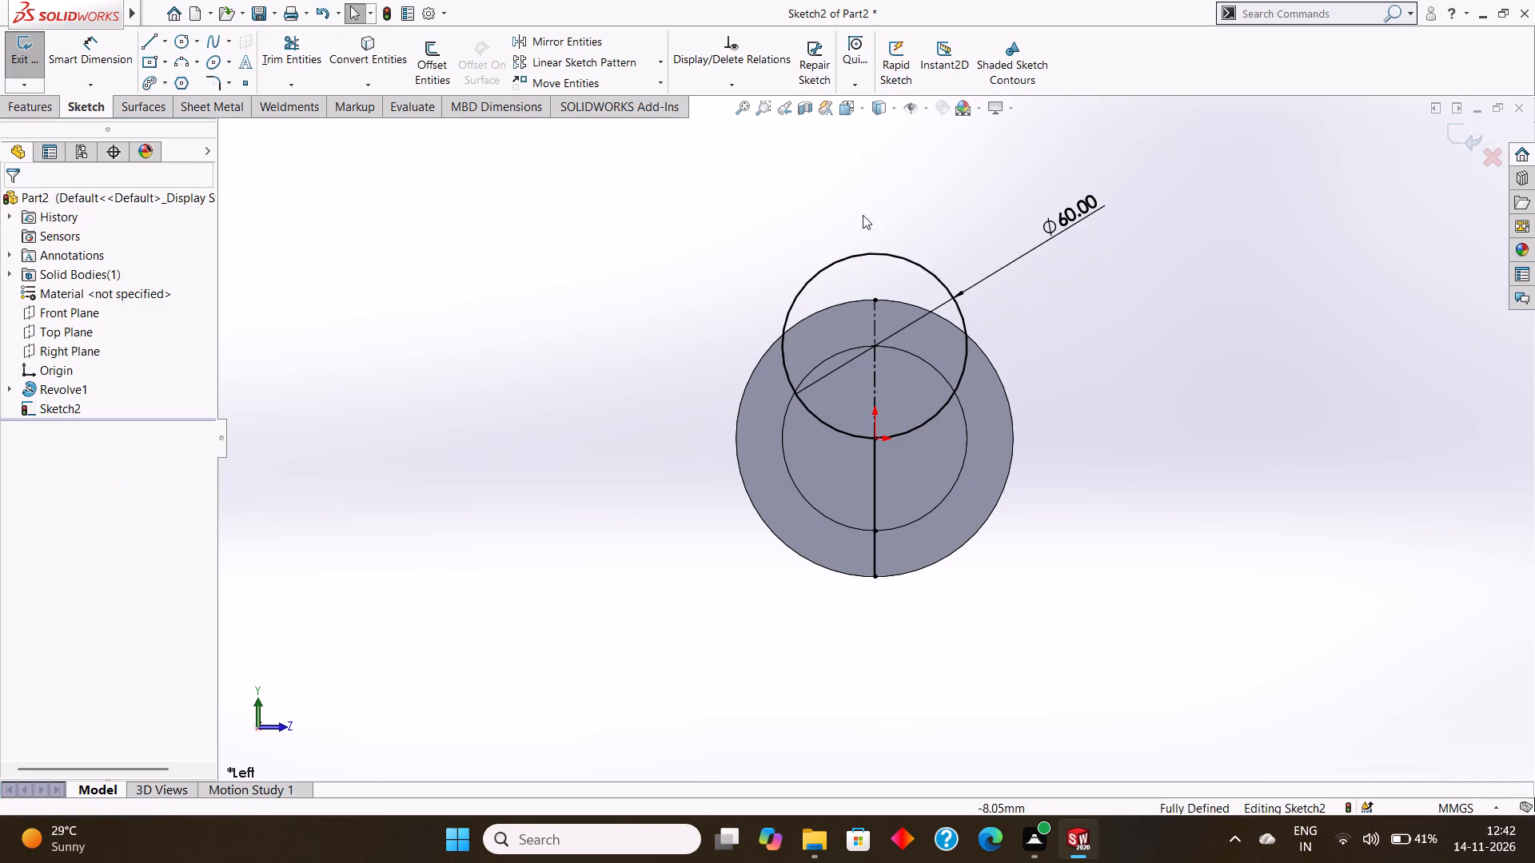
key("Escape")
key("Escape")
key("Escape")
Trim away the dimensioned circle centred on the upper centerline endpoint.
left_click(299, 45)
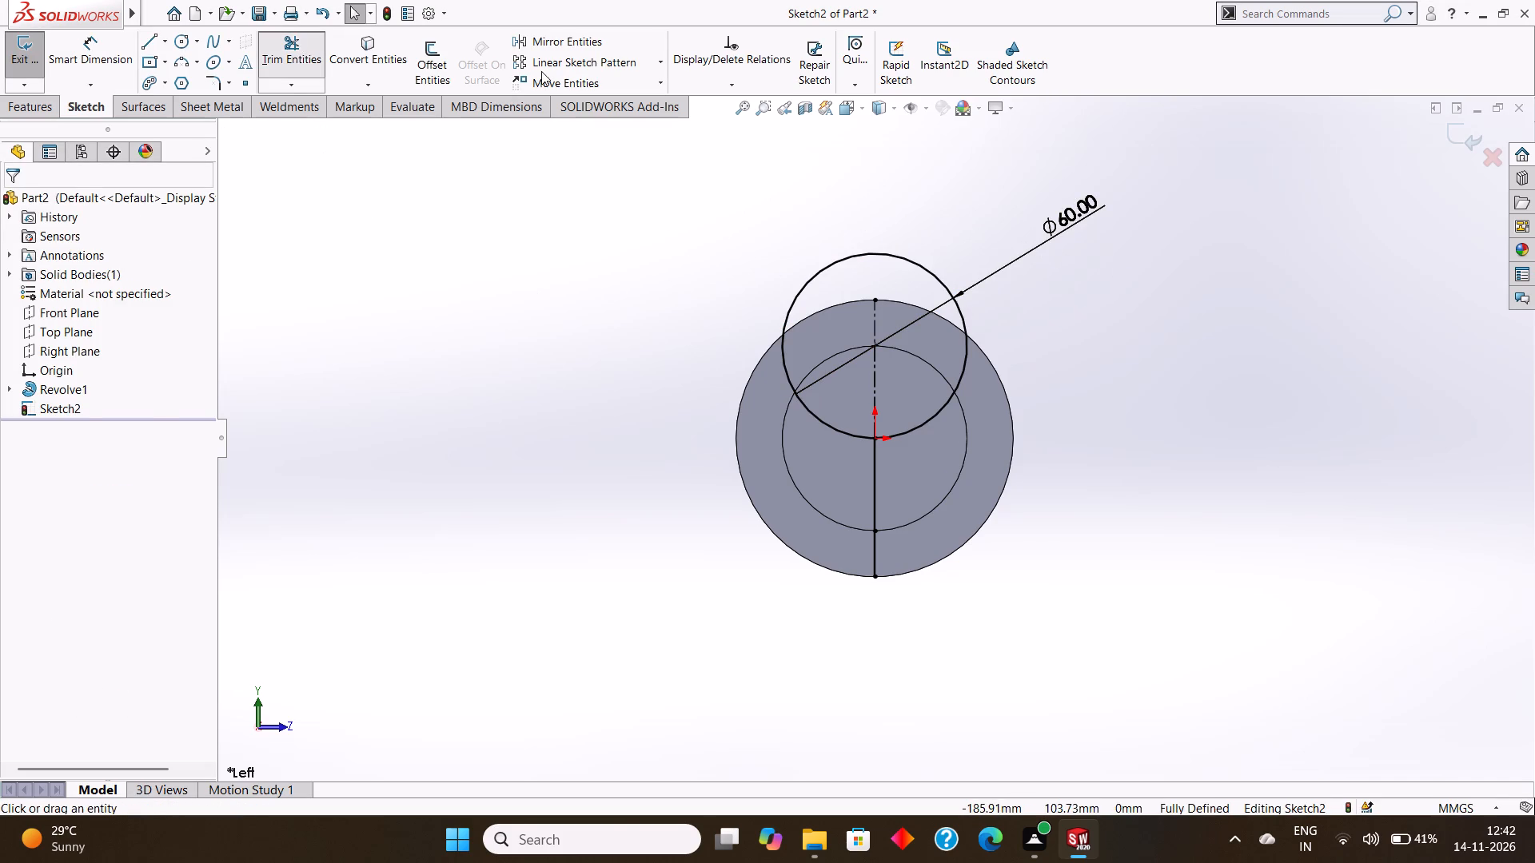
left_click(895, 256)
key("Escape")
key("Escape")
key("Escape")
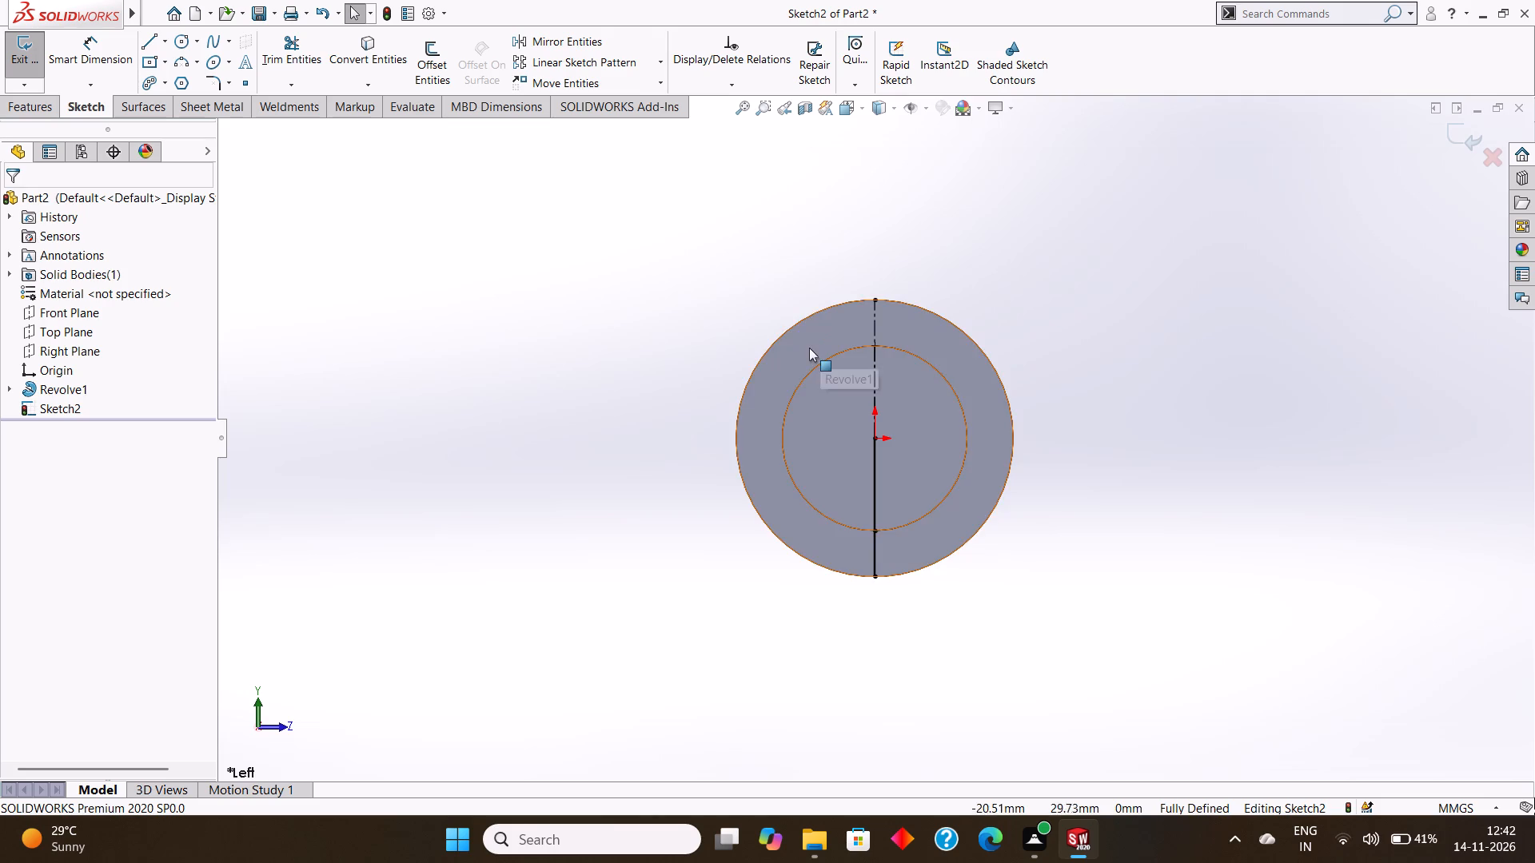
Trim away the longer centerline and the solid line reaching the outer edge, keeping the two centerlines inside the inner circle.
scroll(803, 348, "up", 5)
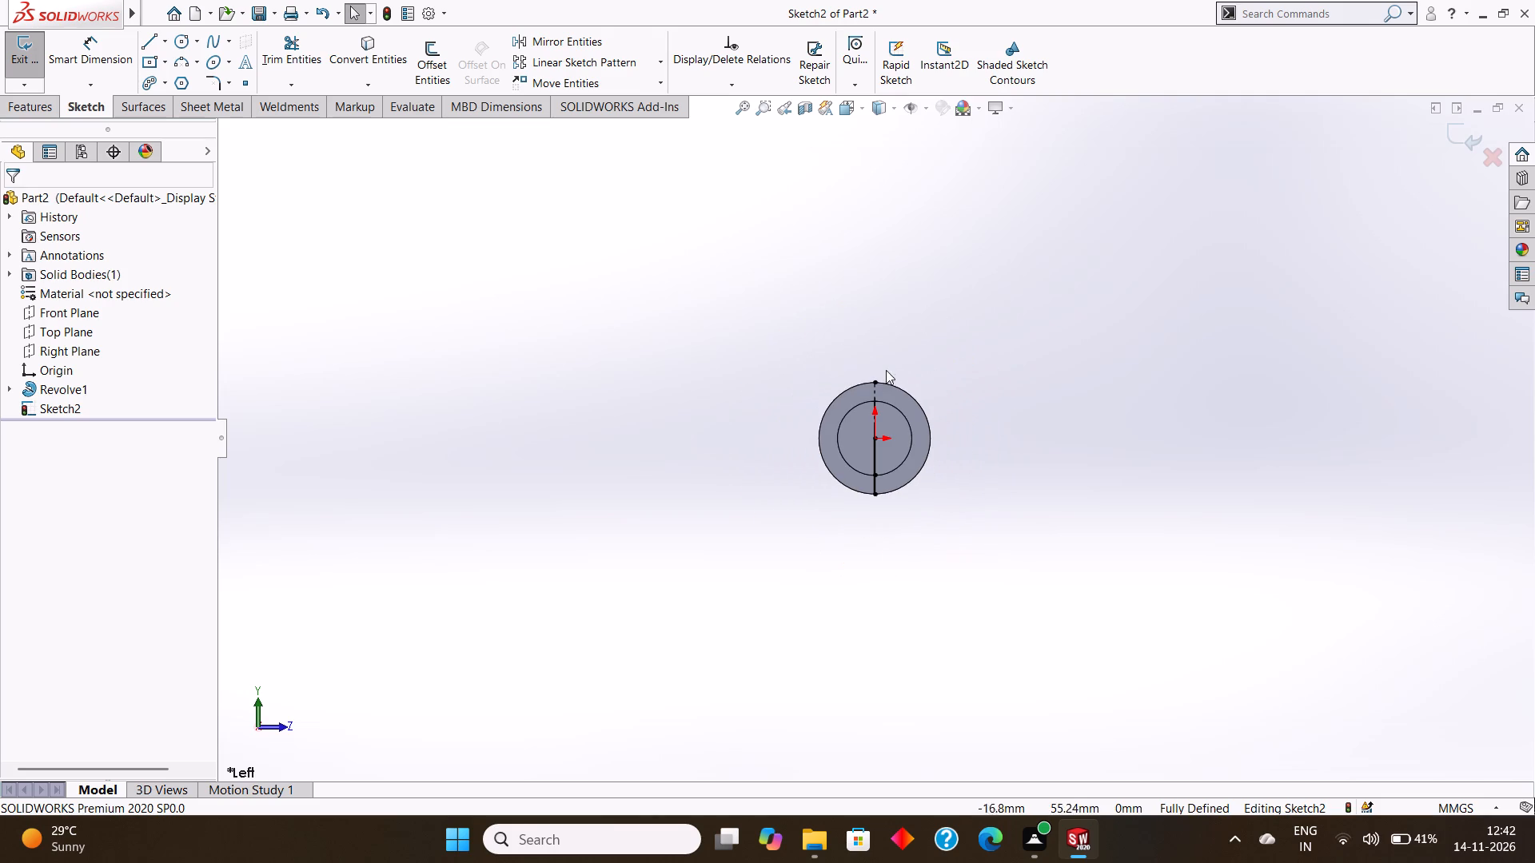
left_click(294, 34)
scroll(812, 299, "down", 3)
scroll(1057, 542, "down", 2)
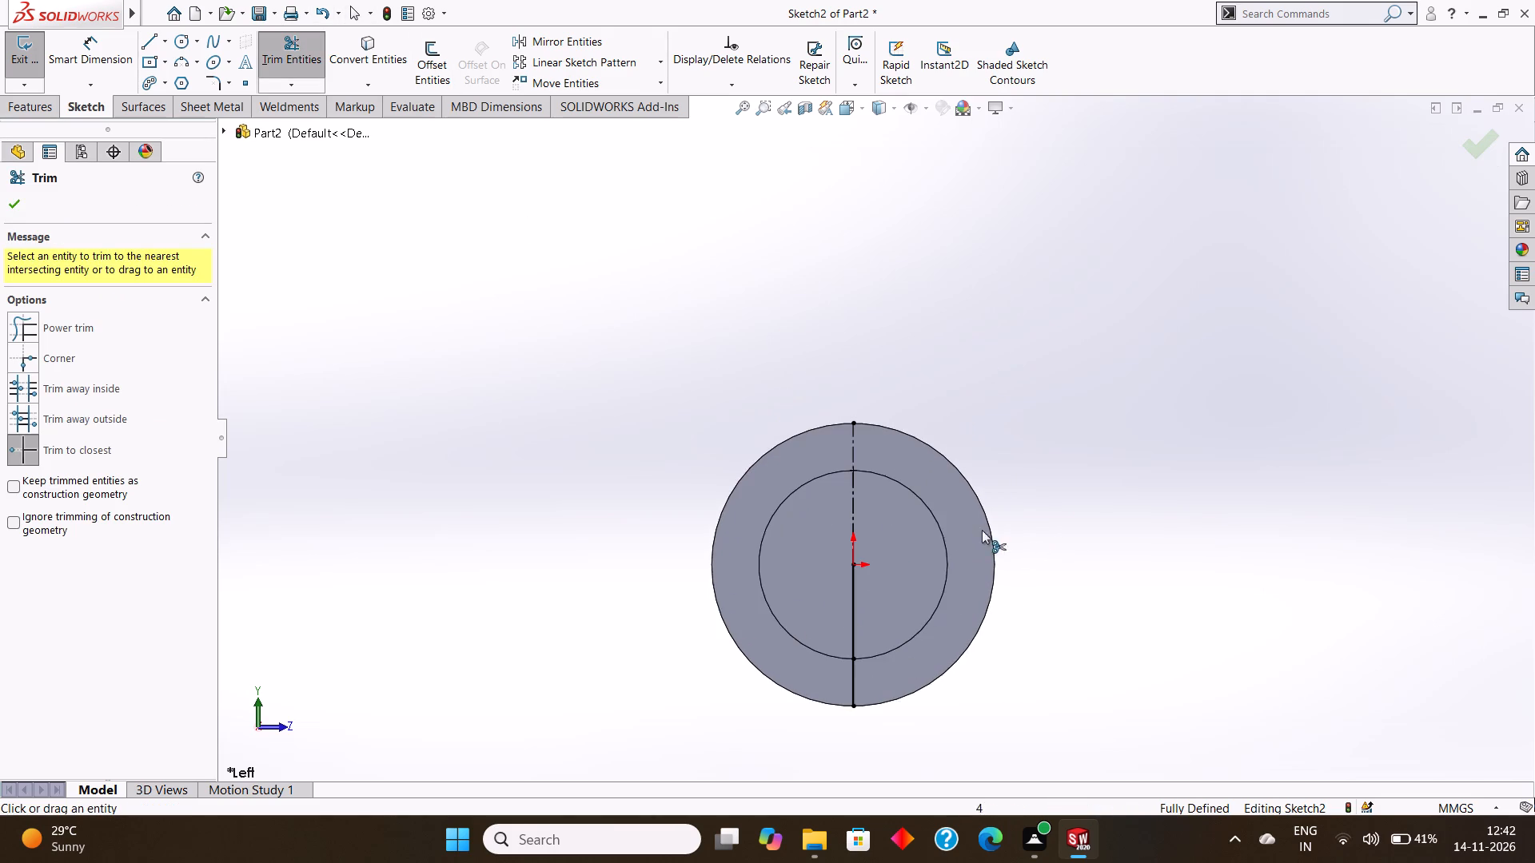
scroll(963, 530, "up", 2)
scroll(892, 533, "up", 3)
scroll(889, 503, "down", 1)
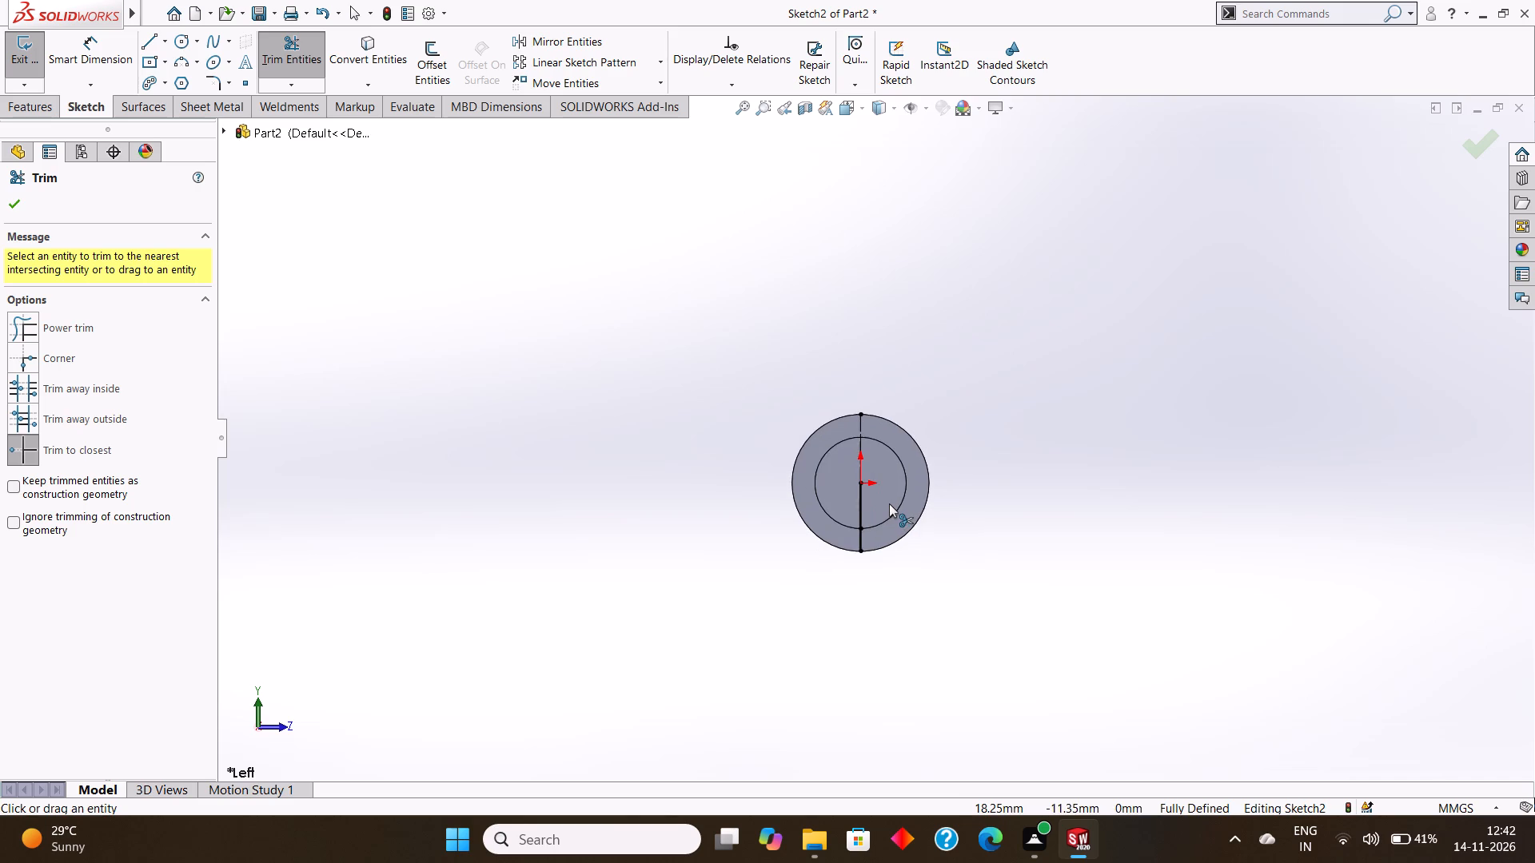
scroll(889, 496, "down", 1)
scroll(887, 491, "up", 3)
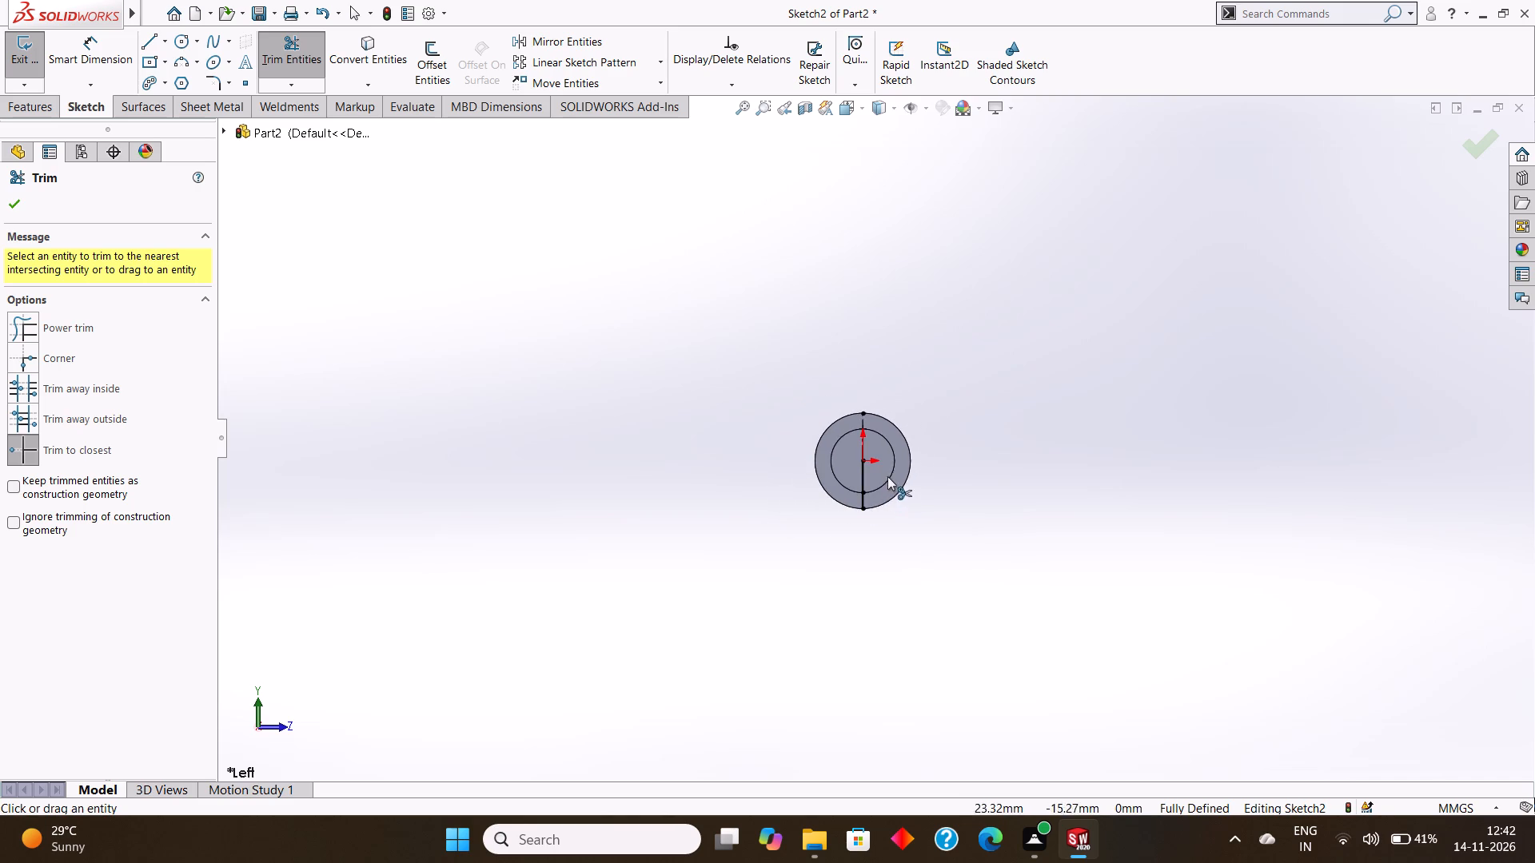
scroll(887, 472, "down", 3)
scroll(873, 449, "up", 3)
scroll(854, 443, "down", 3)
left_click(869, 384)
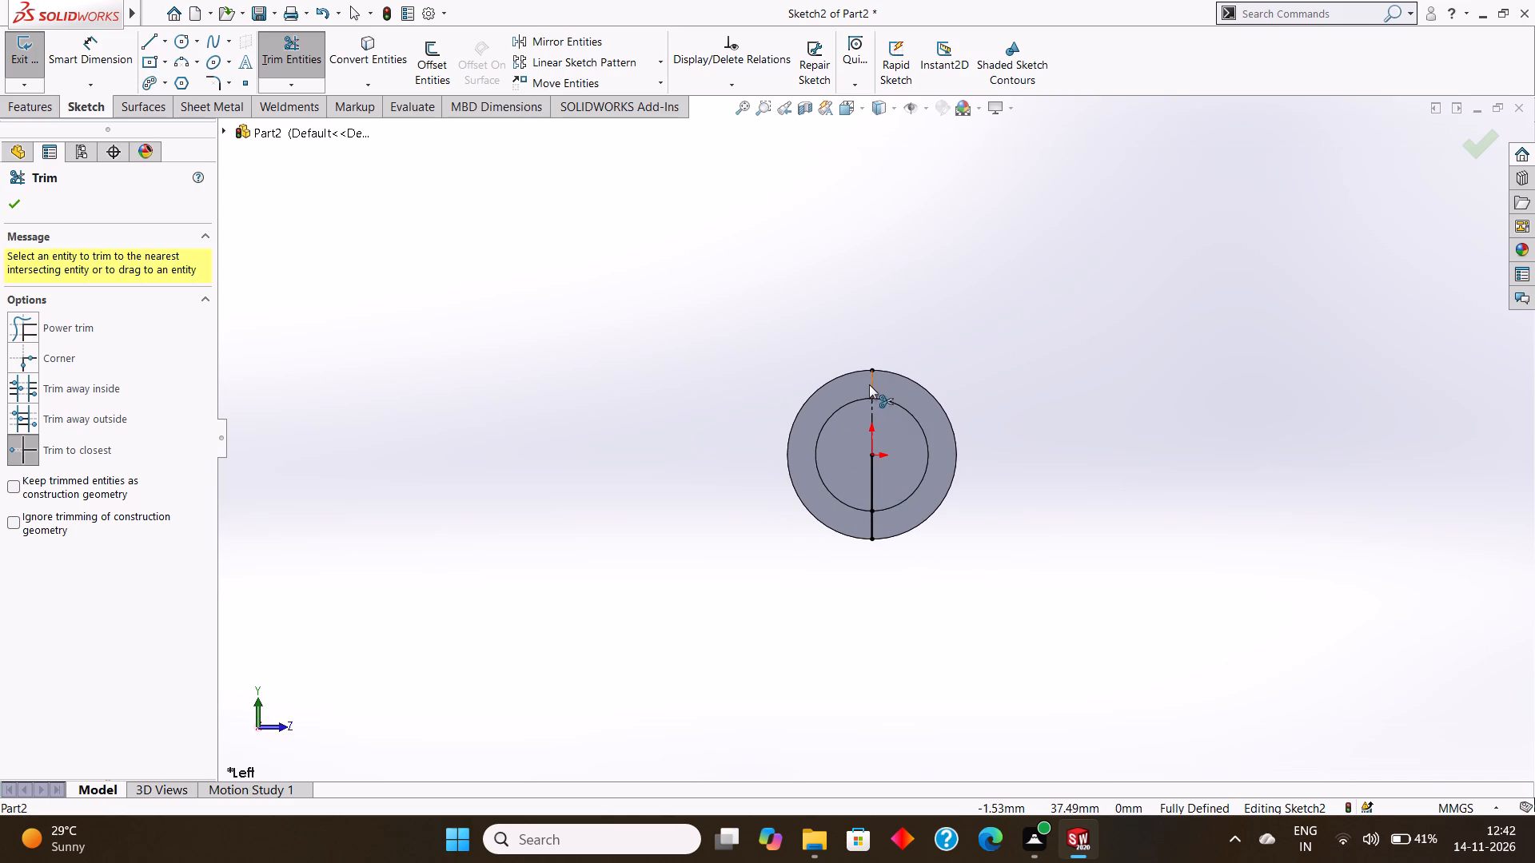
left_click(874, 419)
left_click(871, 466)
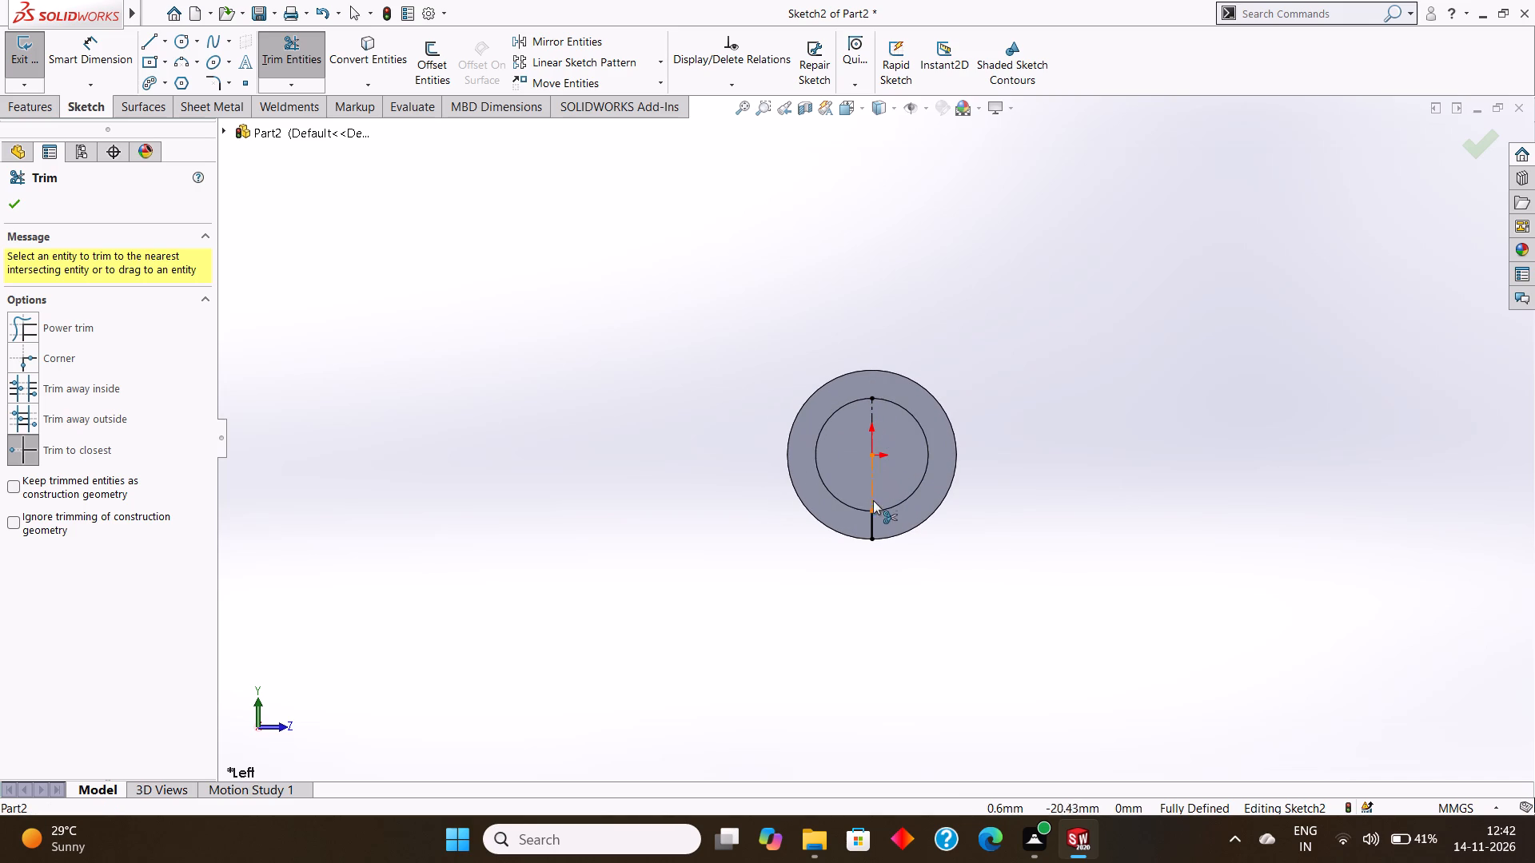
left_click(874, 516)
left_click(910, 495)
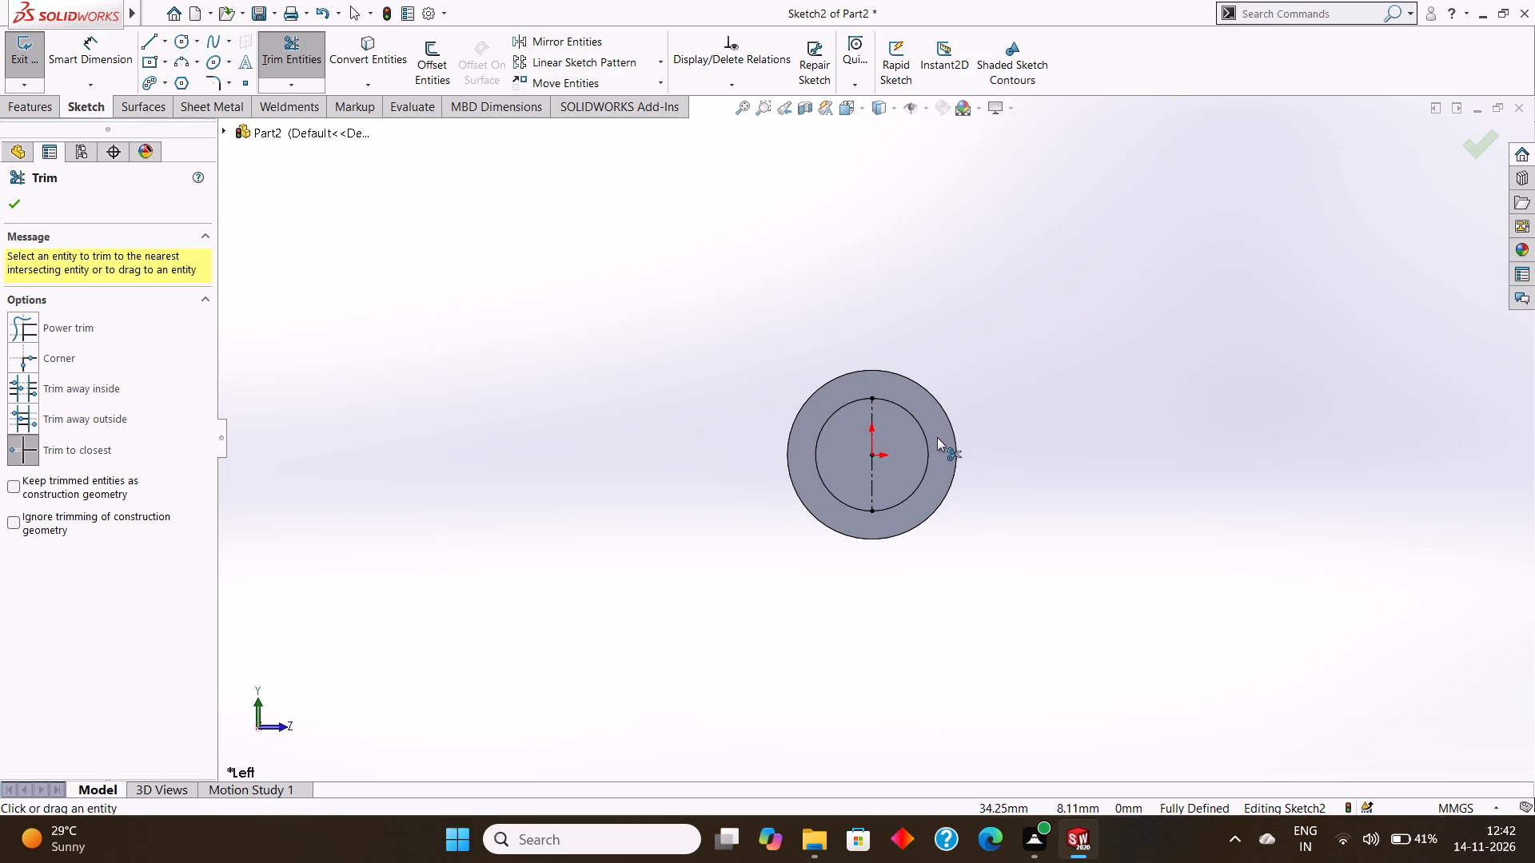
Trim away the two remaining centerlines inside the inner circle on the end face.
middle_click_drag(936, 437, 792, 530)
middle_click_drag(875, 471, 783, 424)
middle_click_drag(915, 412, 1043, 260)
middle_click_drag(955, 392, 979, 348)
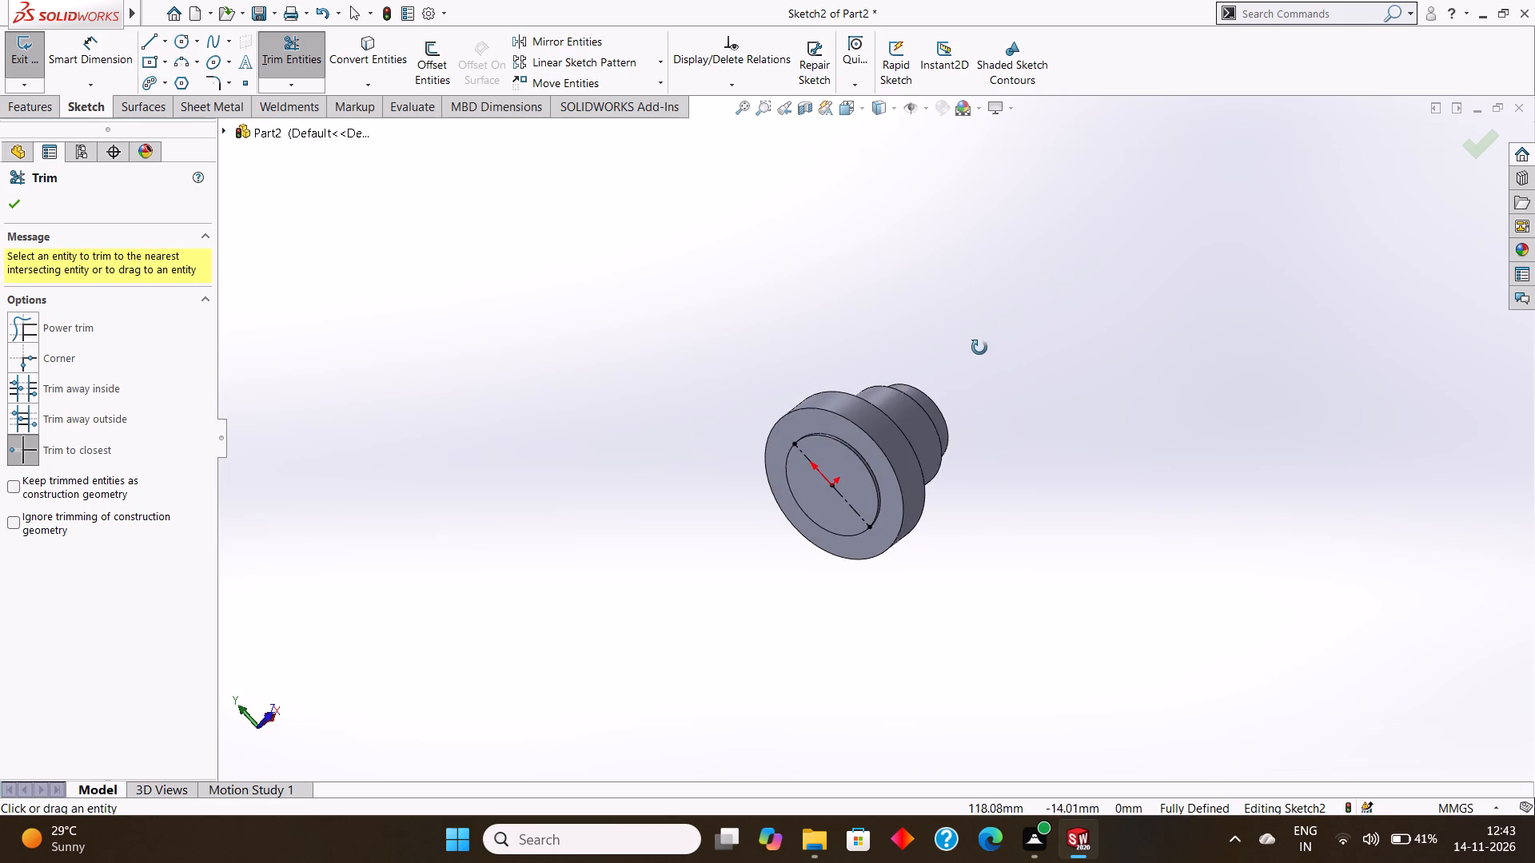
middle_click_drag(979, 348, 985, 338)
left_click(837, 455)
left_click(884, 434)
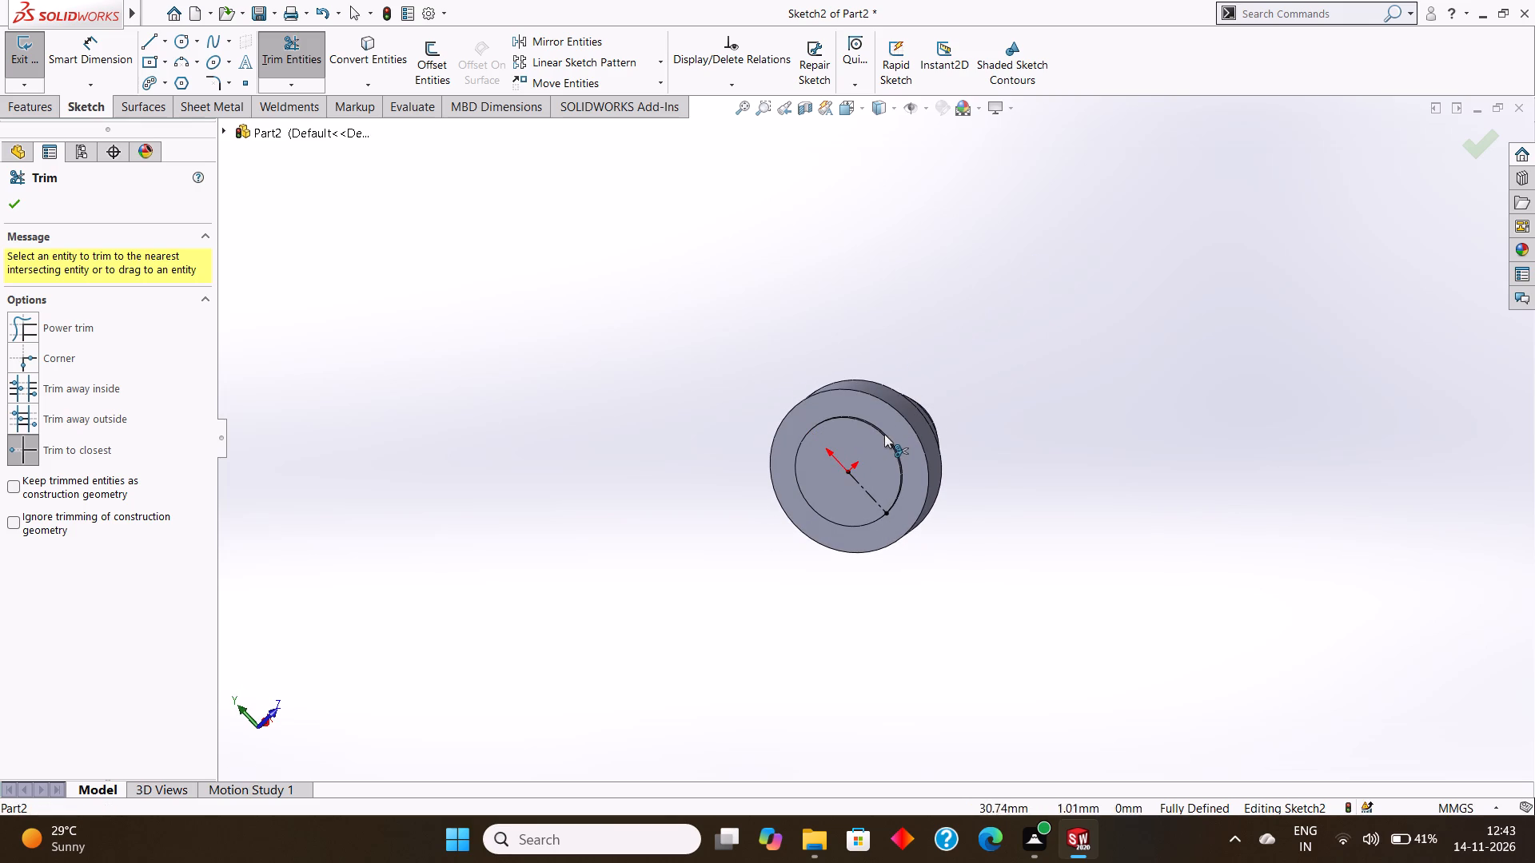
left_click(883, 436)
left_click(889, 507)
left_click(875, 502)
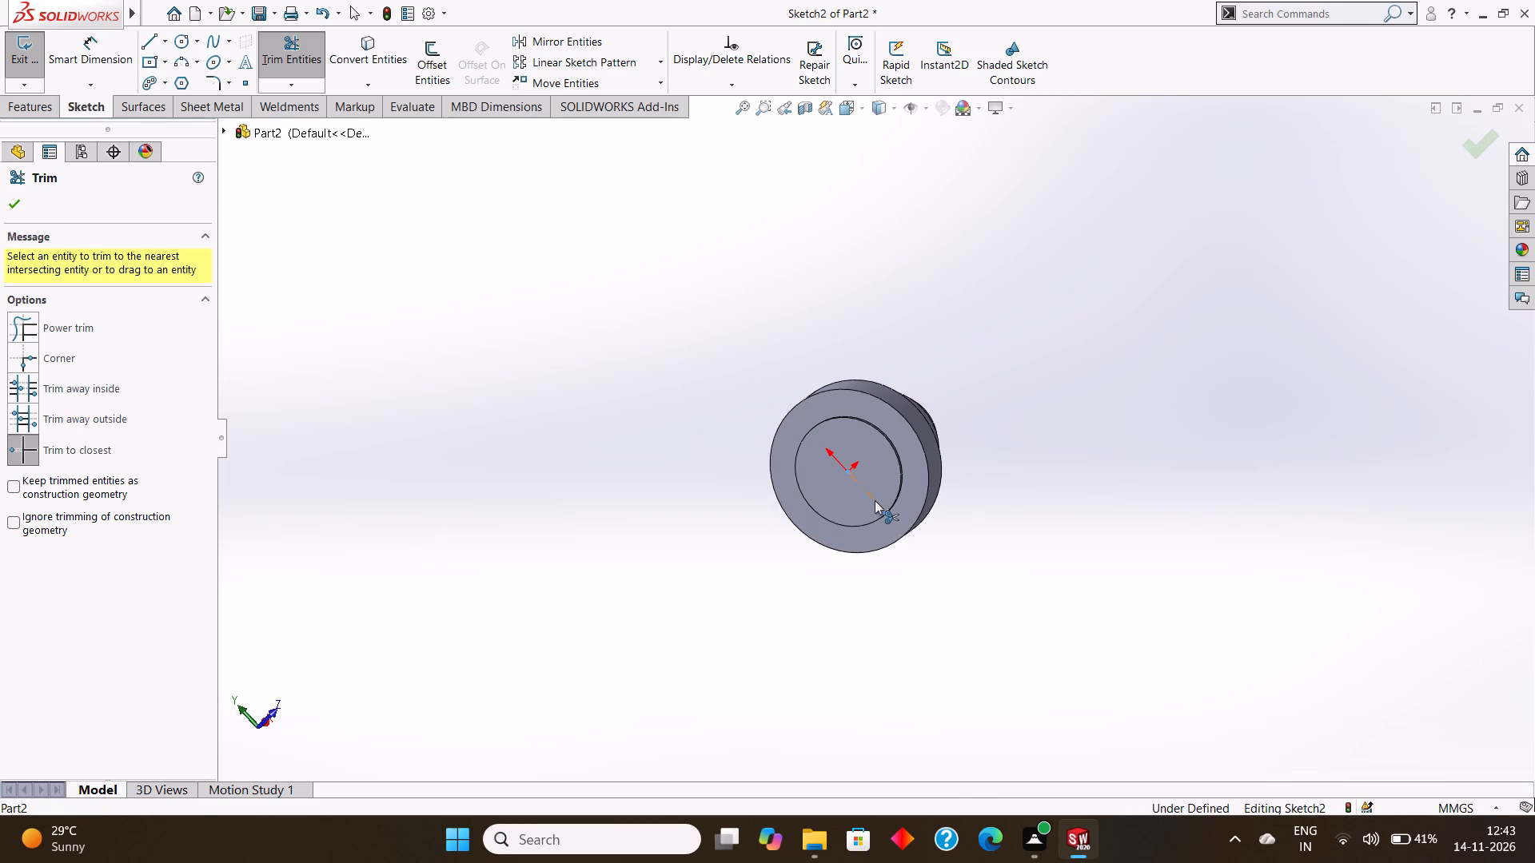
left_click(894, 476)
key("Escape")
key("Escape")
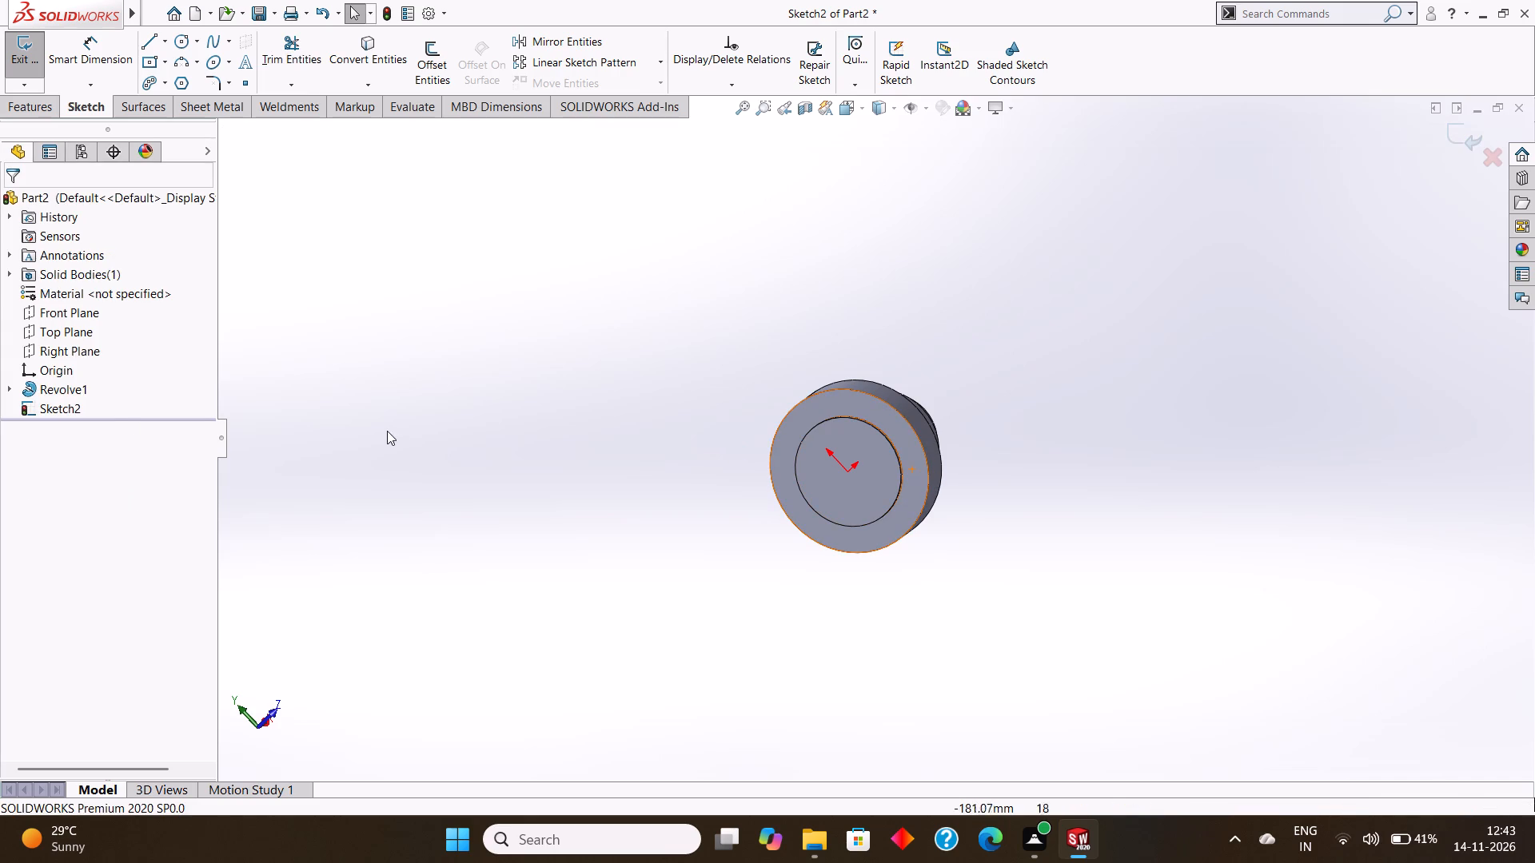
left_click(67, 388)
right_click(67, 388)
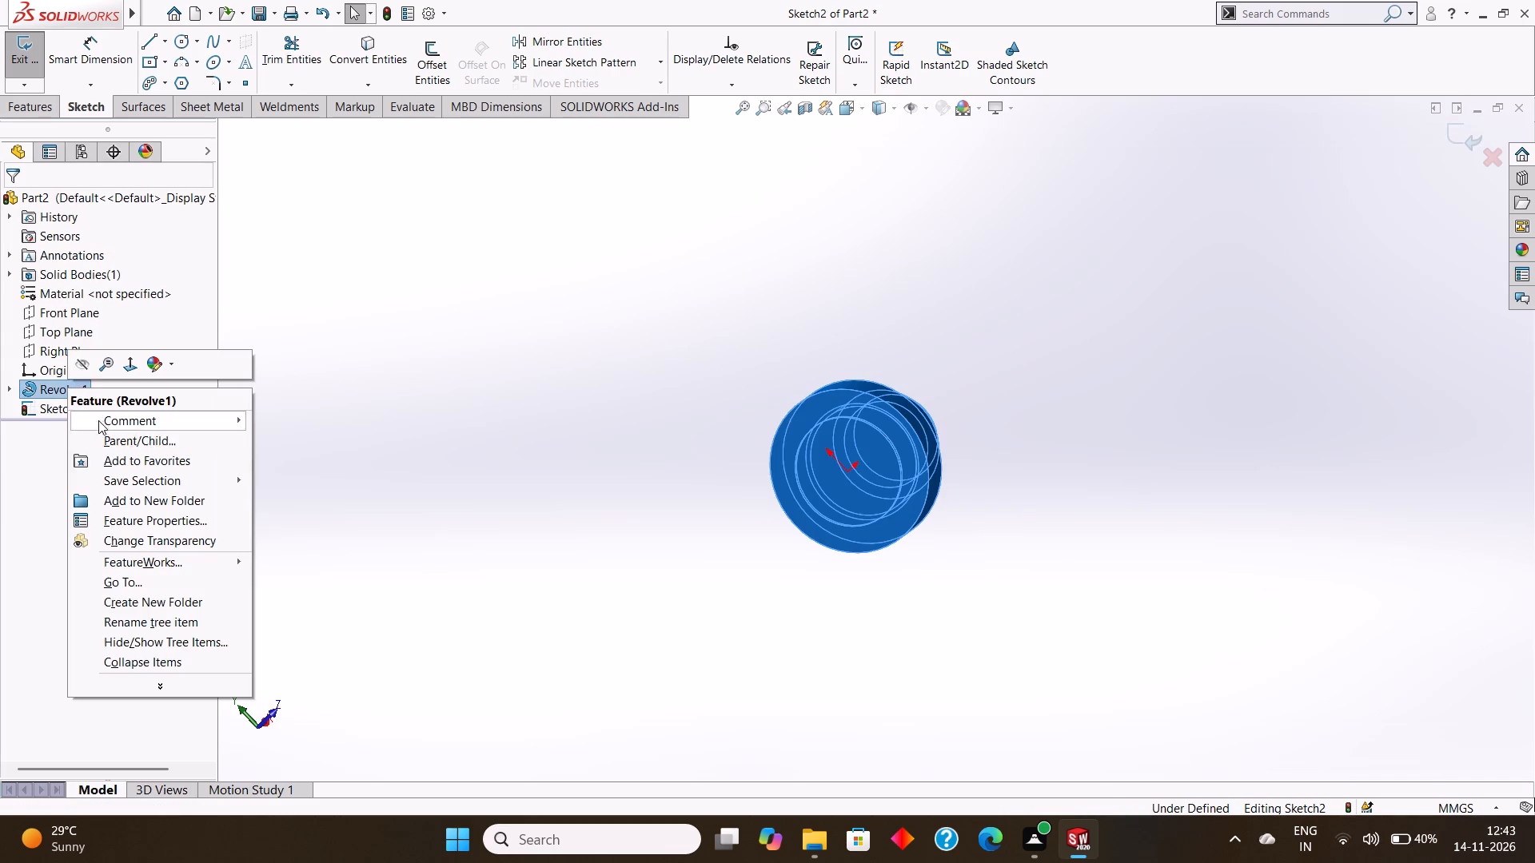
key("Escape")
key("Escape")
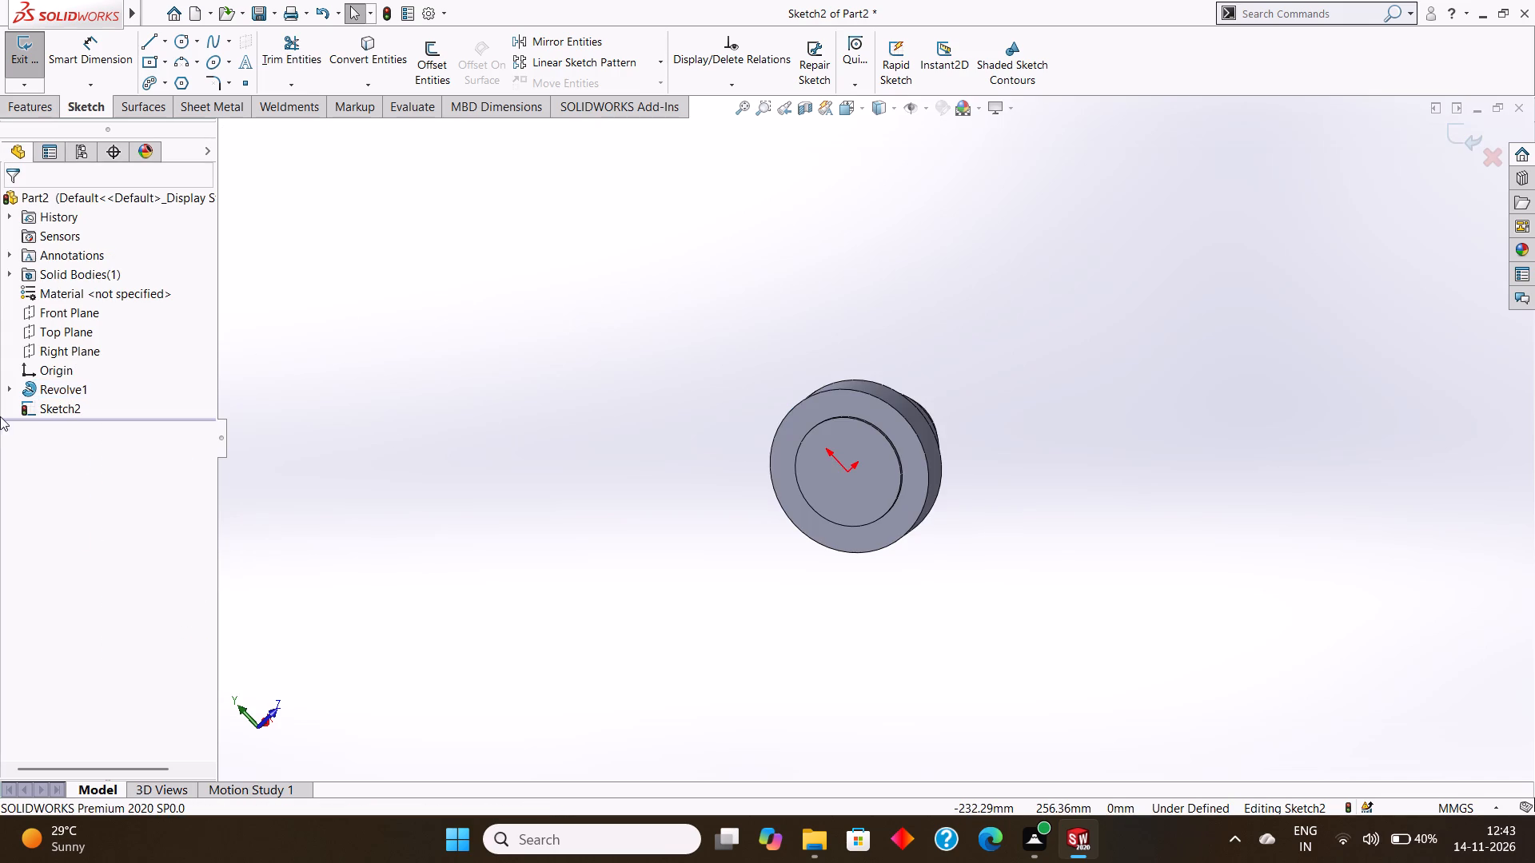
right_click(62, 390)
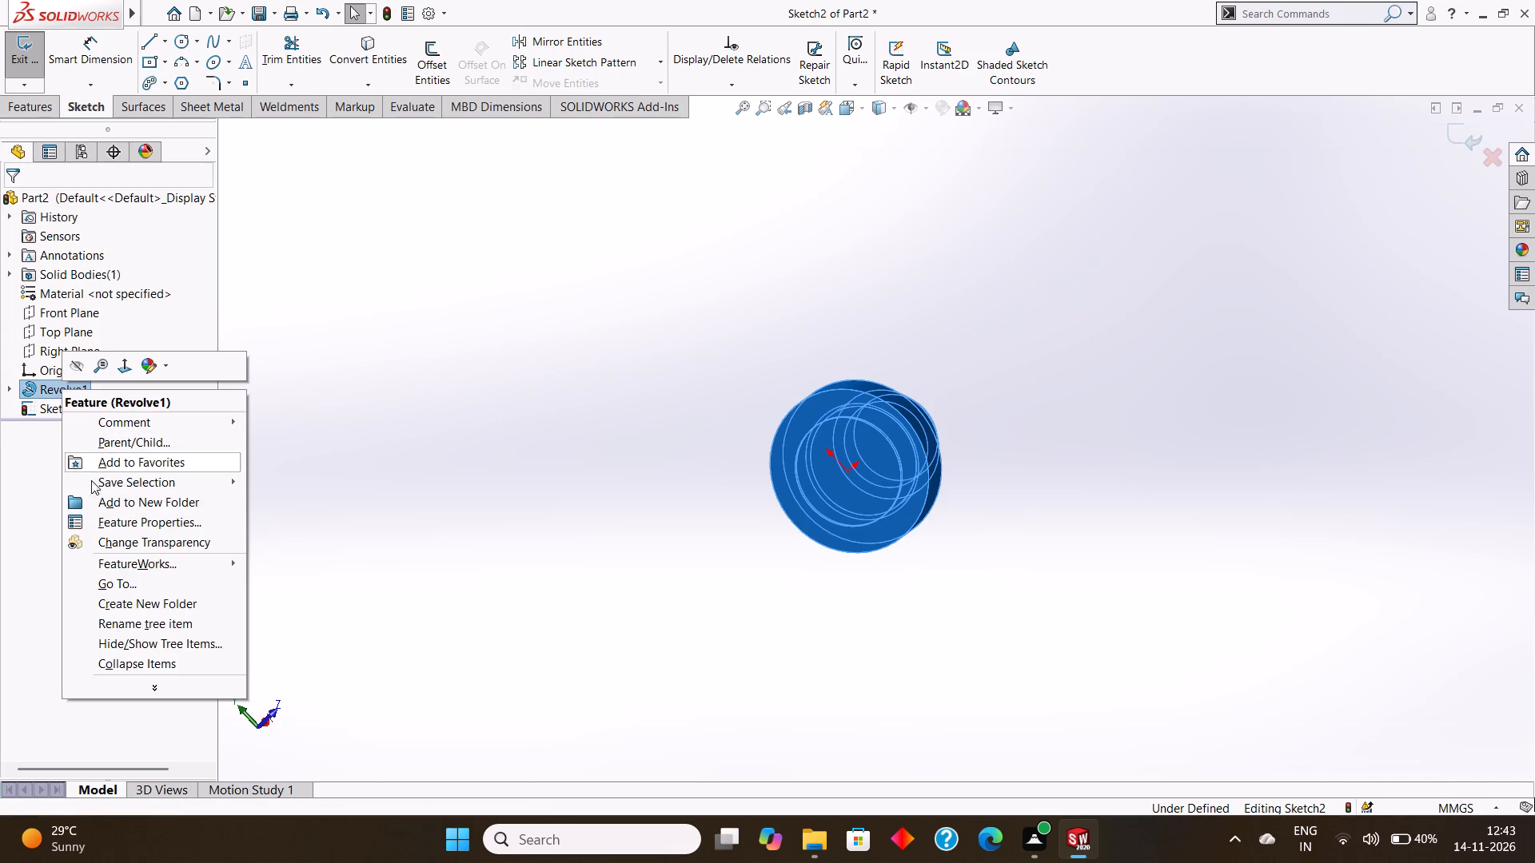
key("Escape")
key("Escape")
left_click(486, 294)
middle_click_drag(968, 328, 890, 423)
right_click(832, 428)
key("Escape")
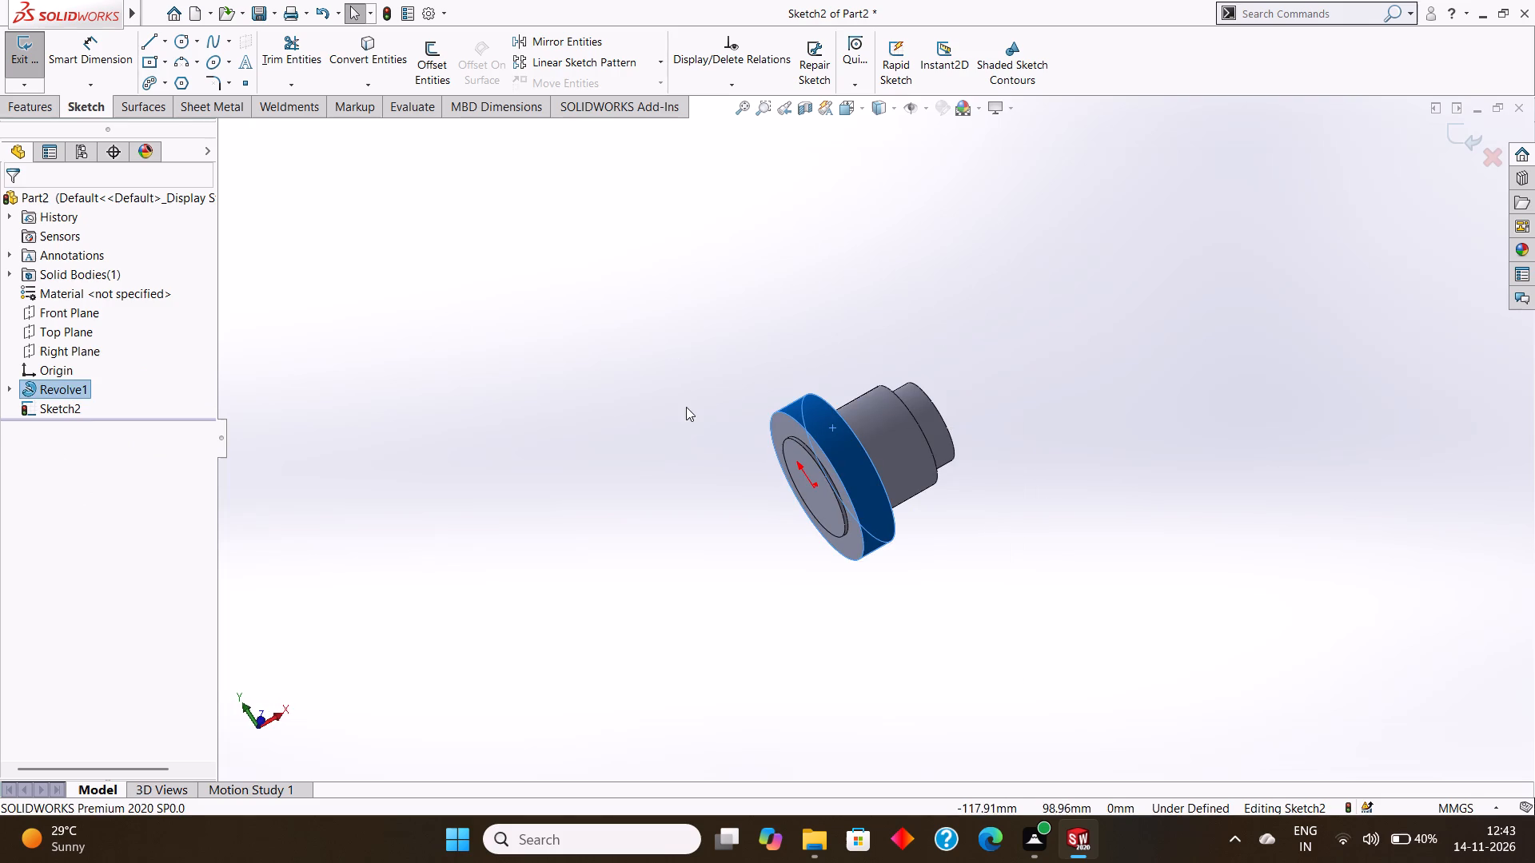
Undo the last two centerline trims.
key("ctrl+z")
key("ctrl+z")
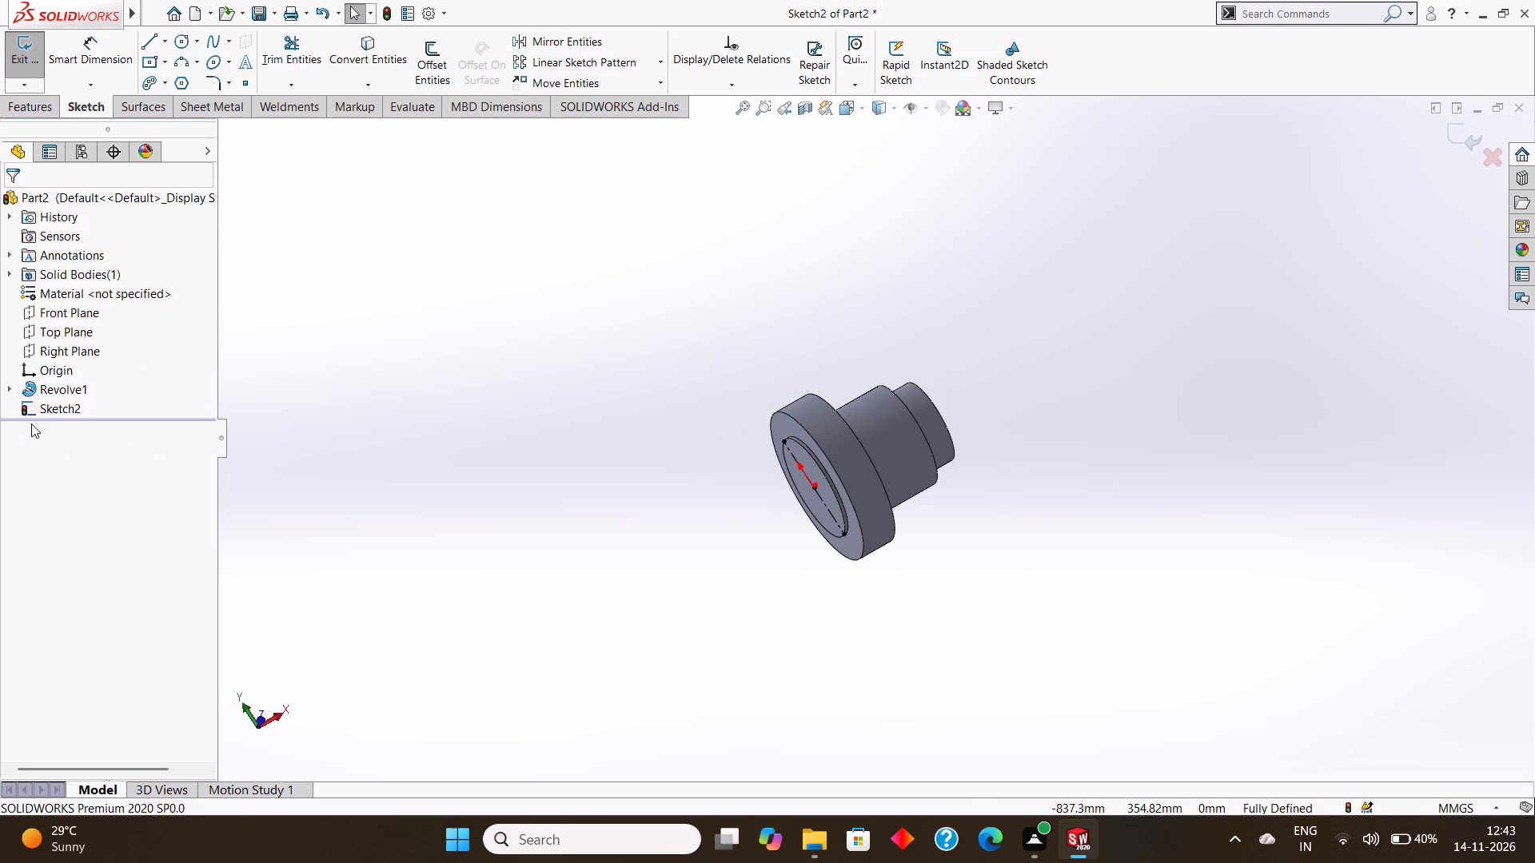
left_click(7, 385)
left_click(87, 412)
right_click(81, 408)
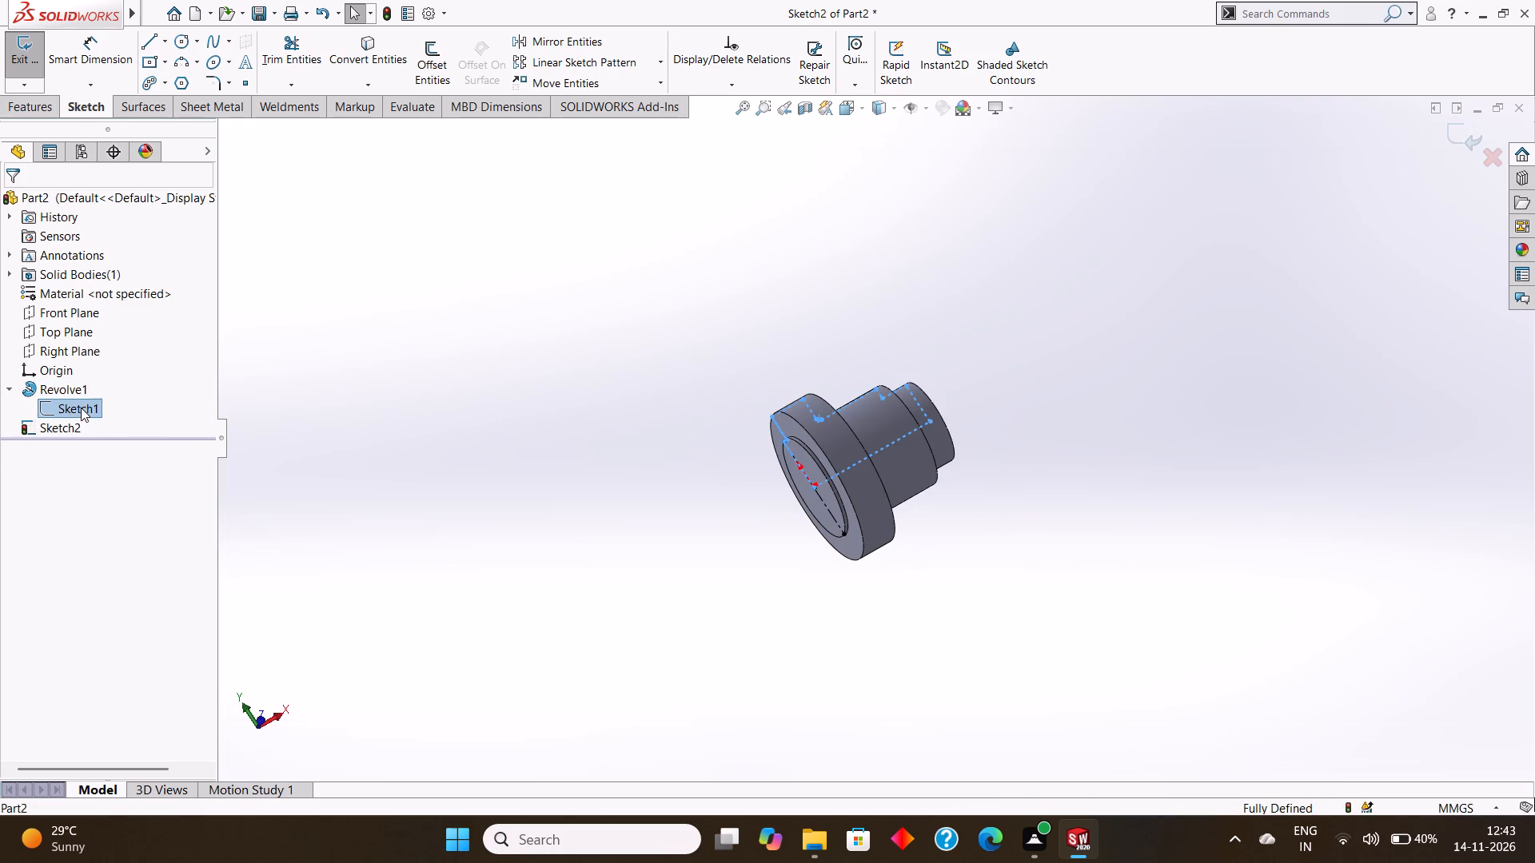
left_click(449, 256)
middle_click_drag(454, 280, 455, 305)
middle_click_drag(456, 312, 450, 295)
Exit the end-face sketch and delete the Revolve1 feature together with its dependent Sketch2.
left_click(18, 44)
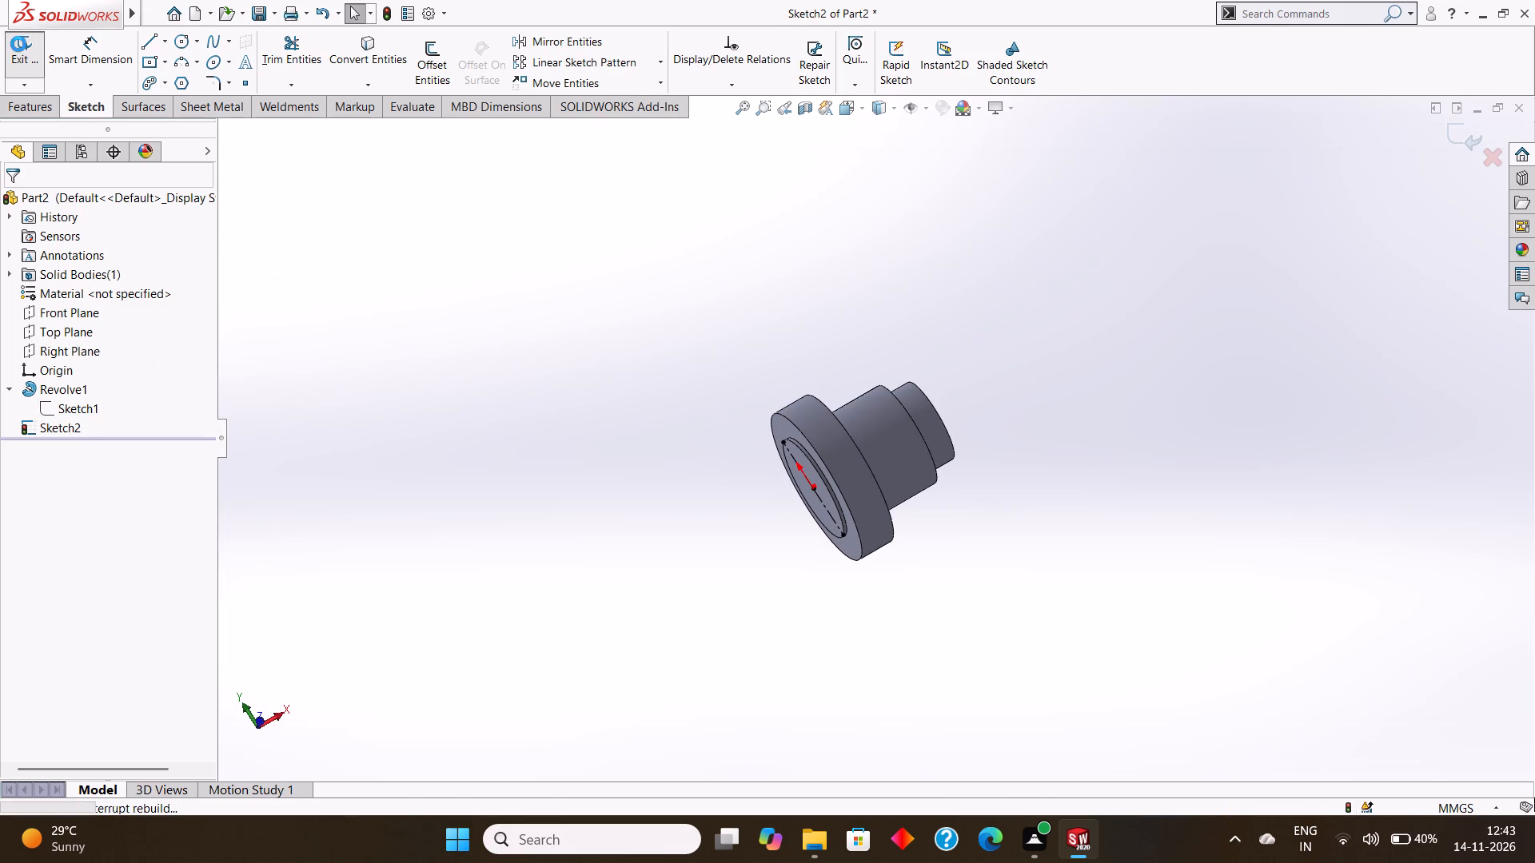
left_click(419, 192)
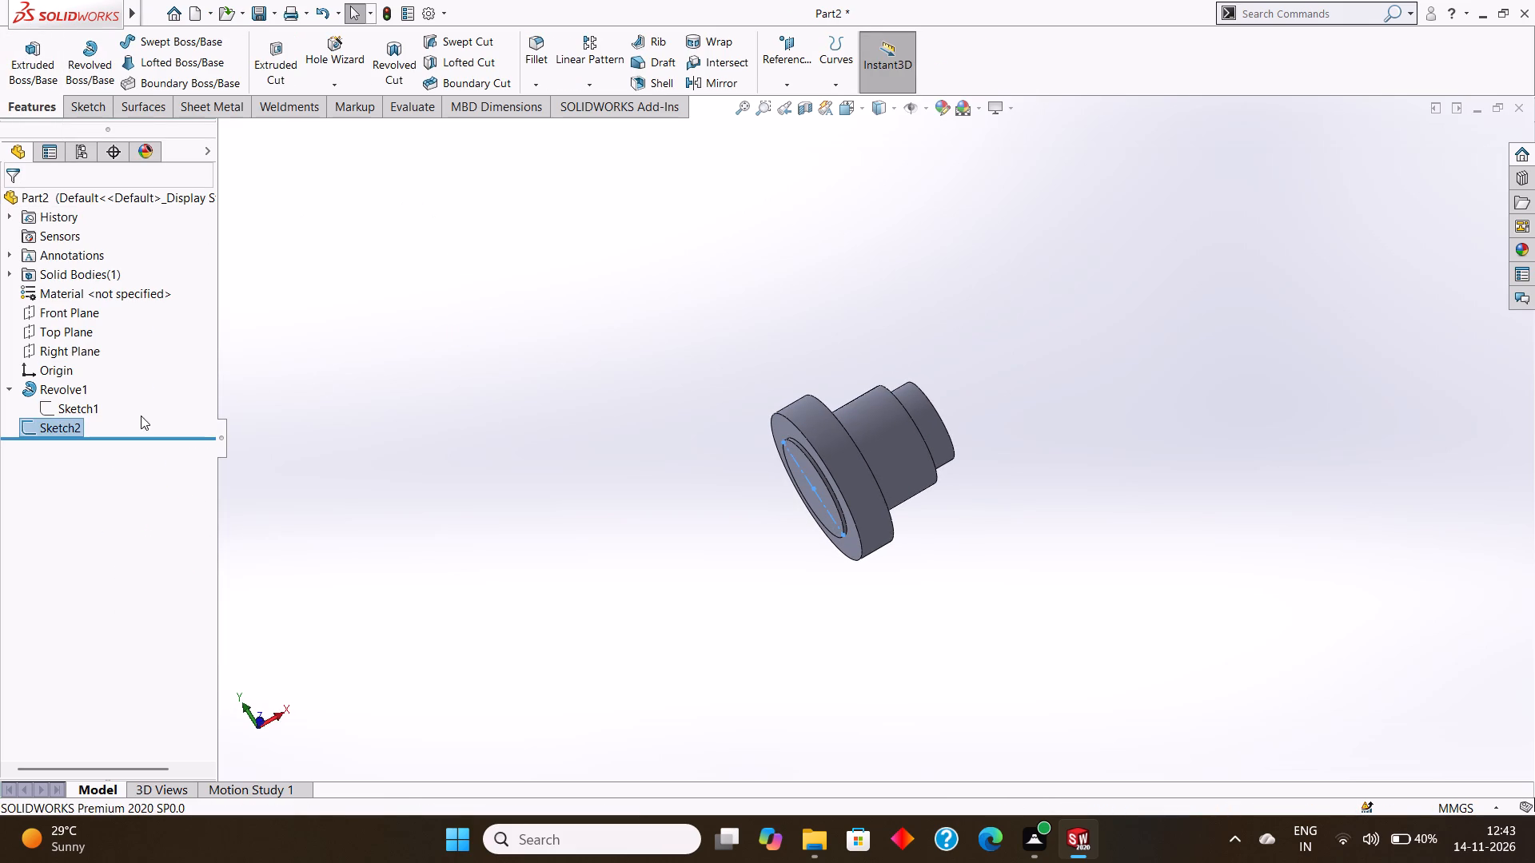
left_click(50, 388)
right_click(52, 388)
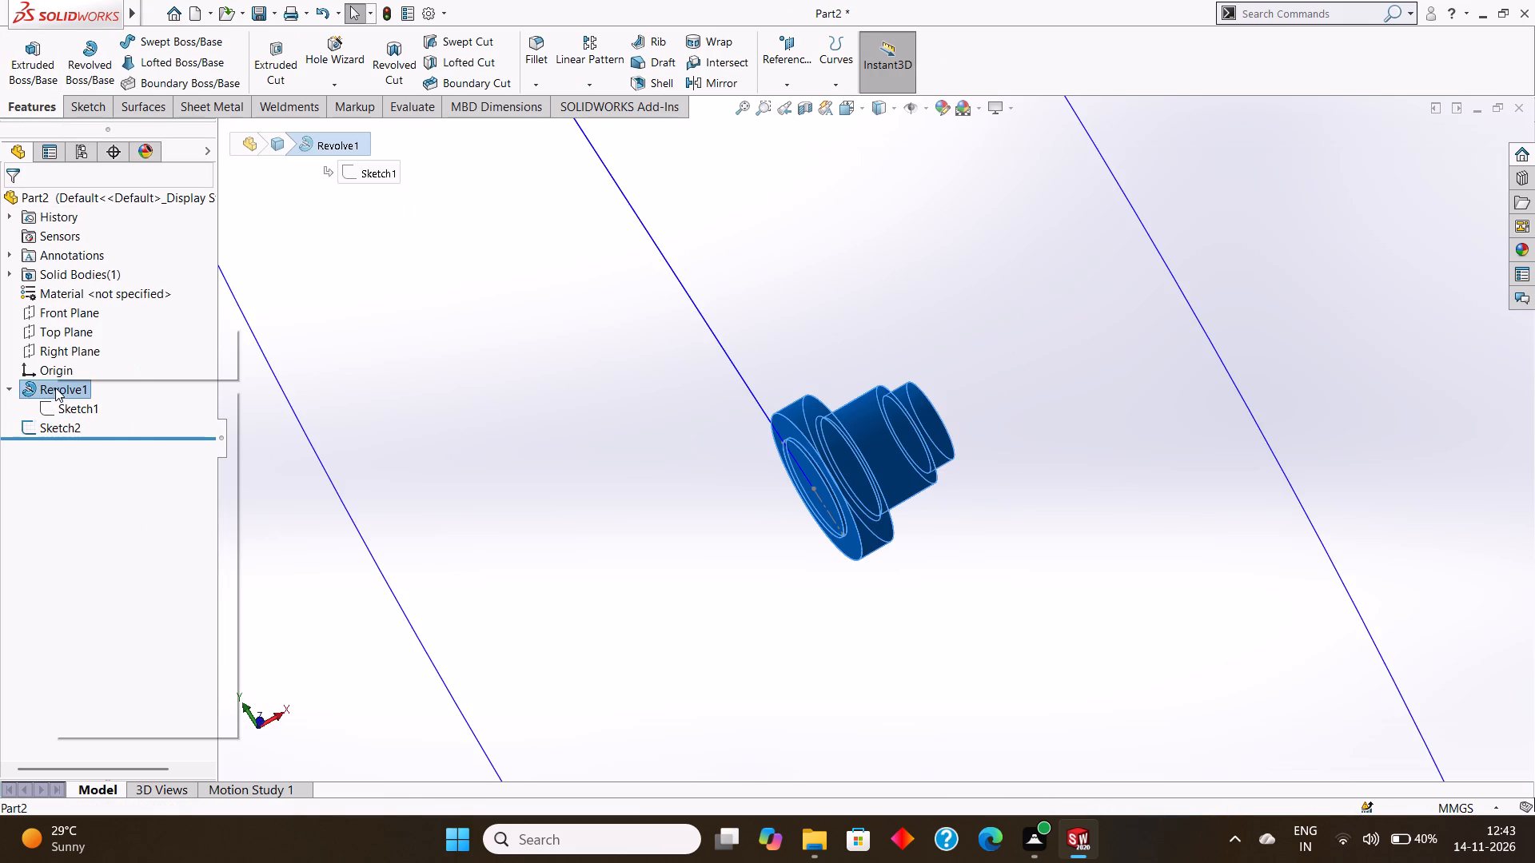
left_click(105, 479)
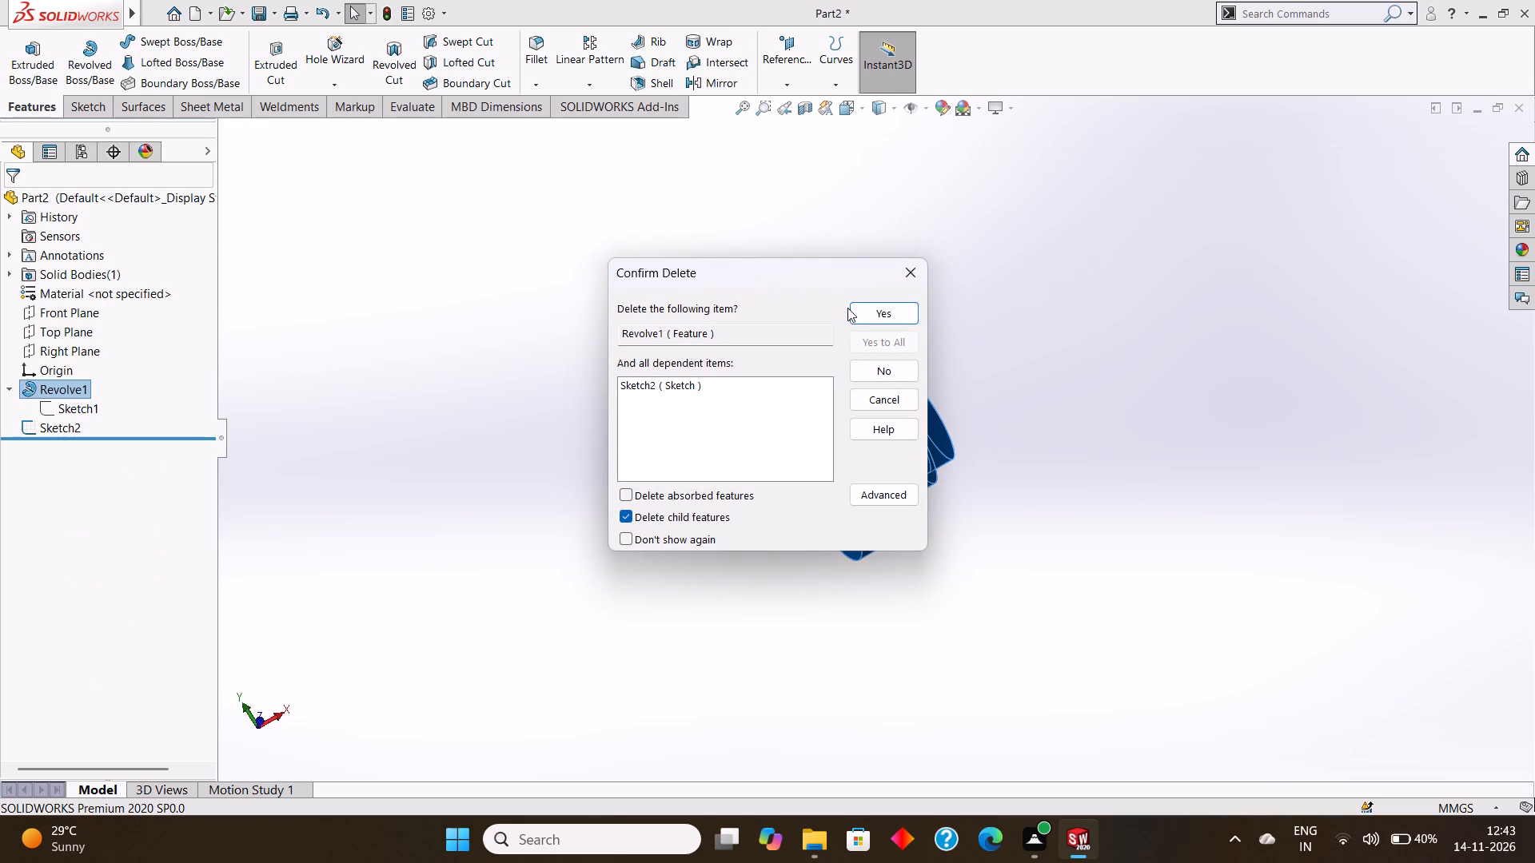
left_click(873, 312)
Delete the remaining stepped profile sketch, Sketch1, from the part.
scroll(861, 347, "up", 3)
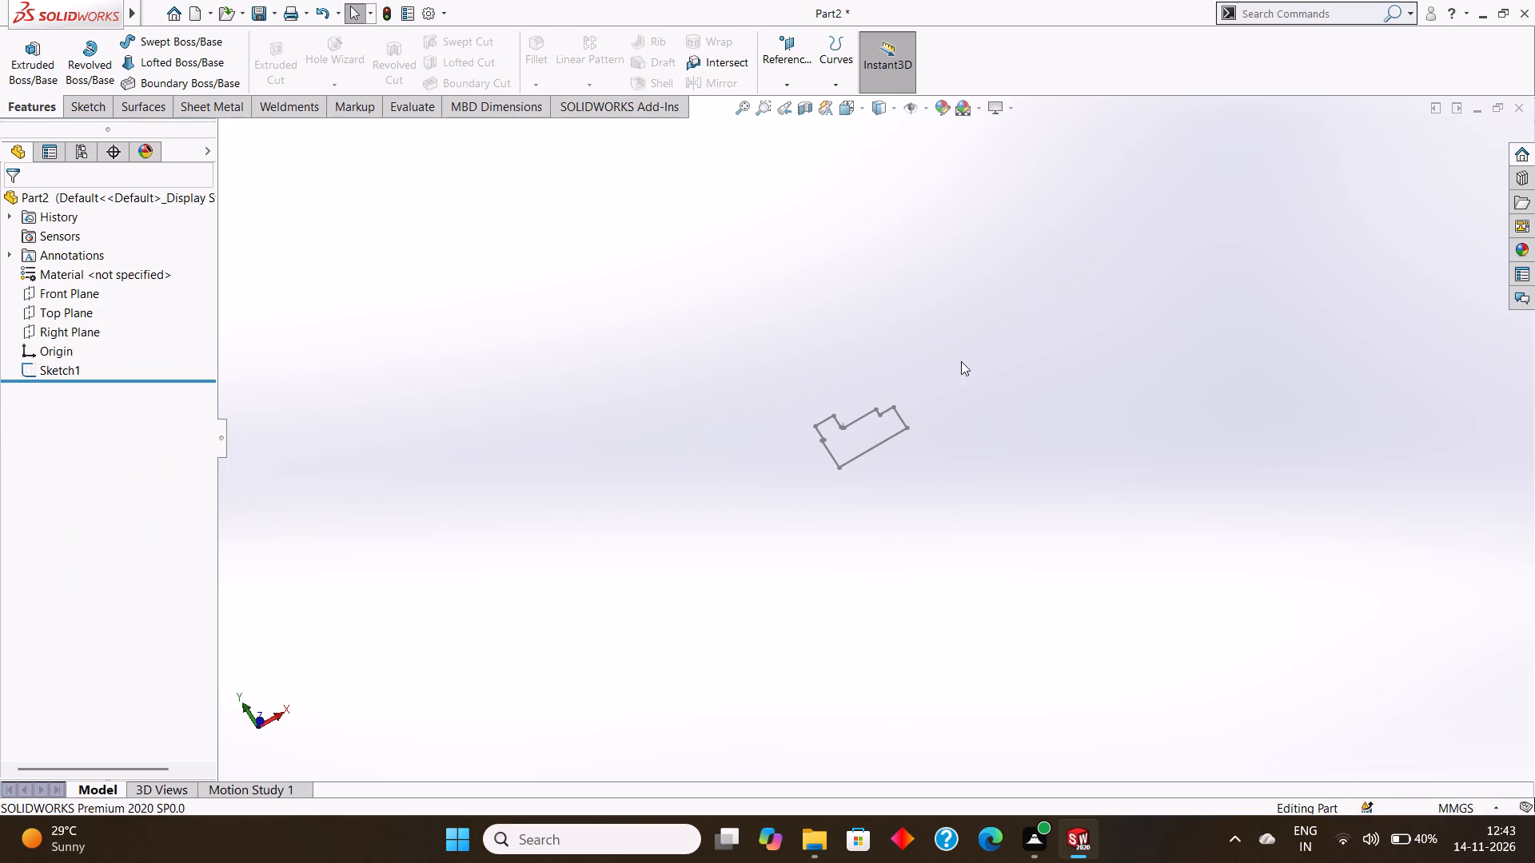
middle_click_drag(958, 360, 935, 351)
scroll(936, 351, "up", 3)
middle_click_drag(964, 372, 941, 458)
middle_click_drag(910, 463, 904, 475)
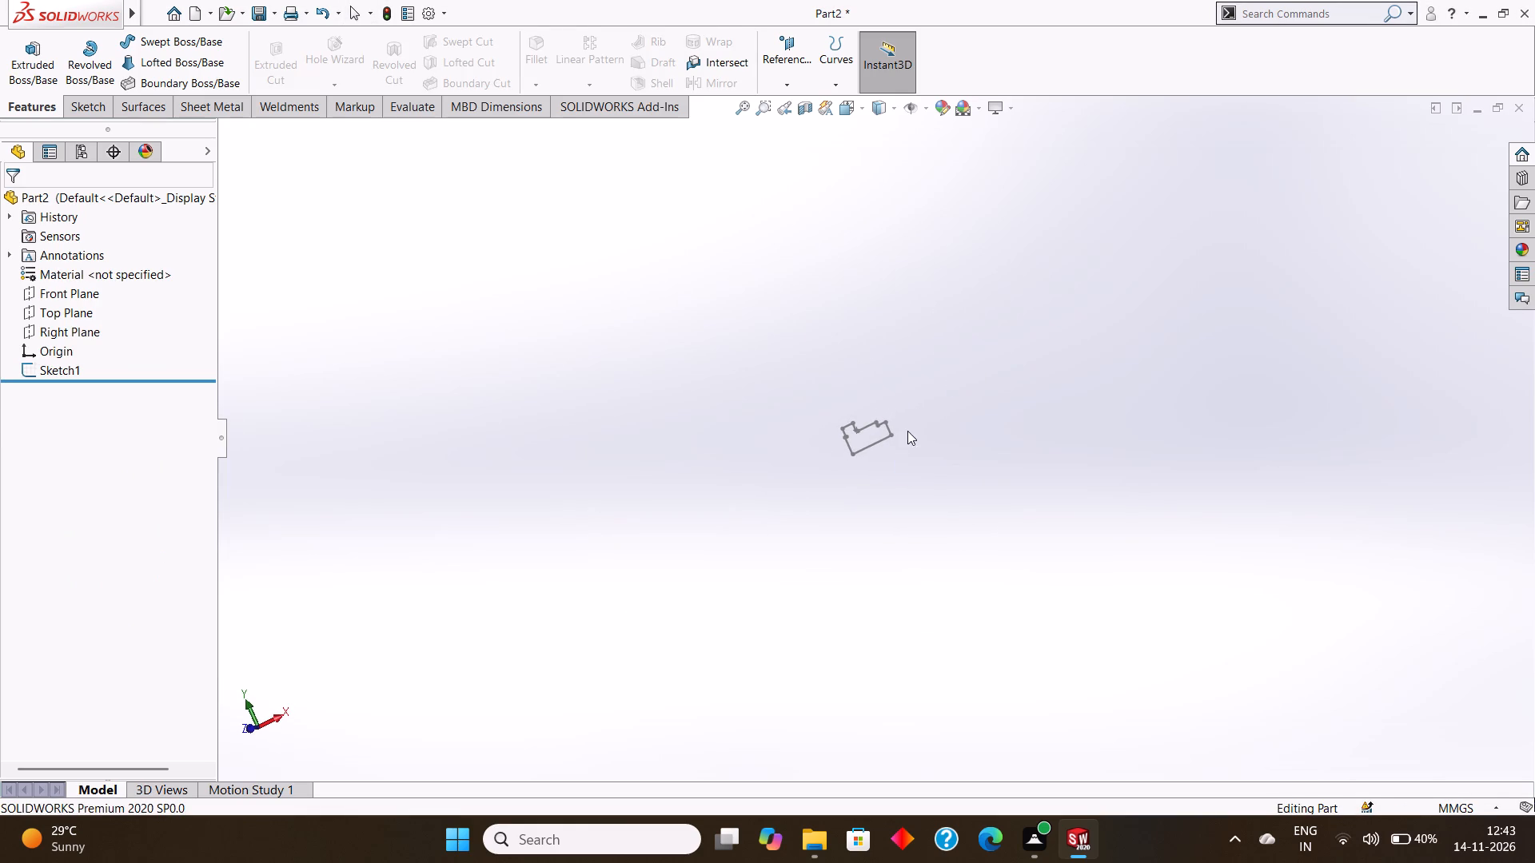
middle_click_drag(901, 443, 892, 460)
scroll(890, 417, "down", 4)
middle_click_drag(896, 394, 887, 443)
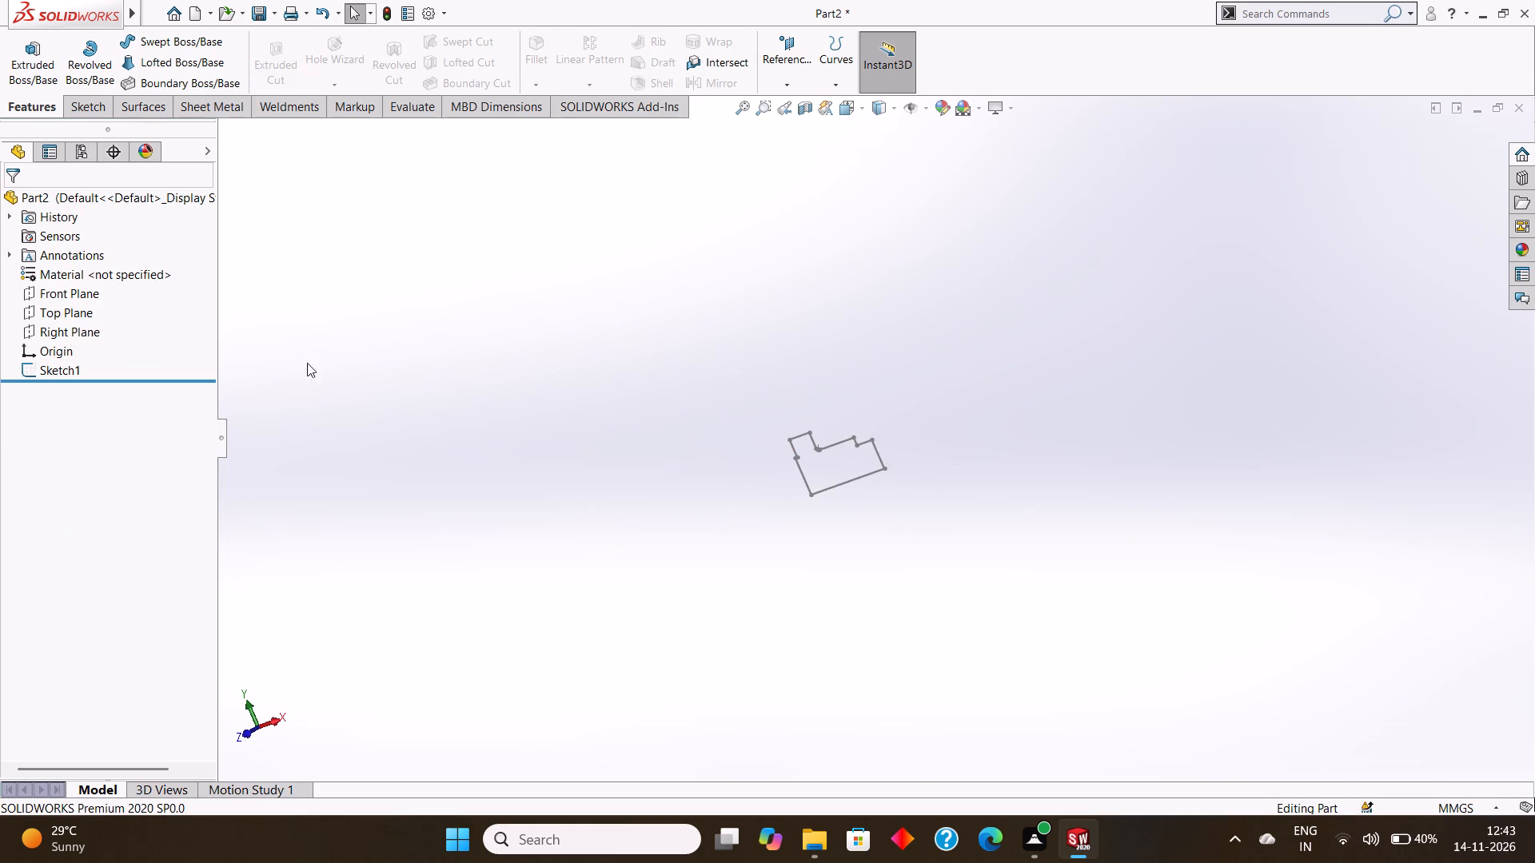
left_click(49, 371)
right_click(49, 370)
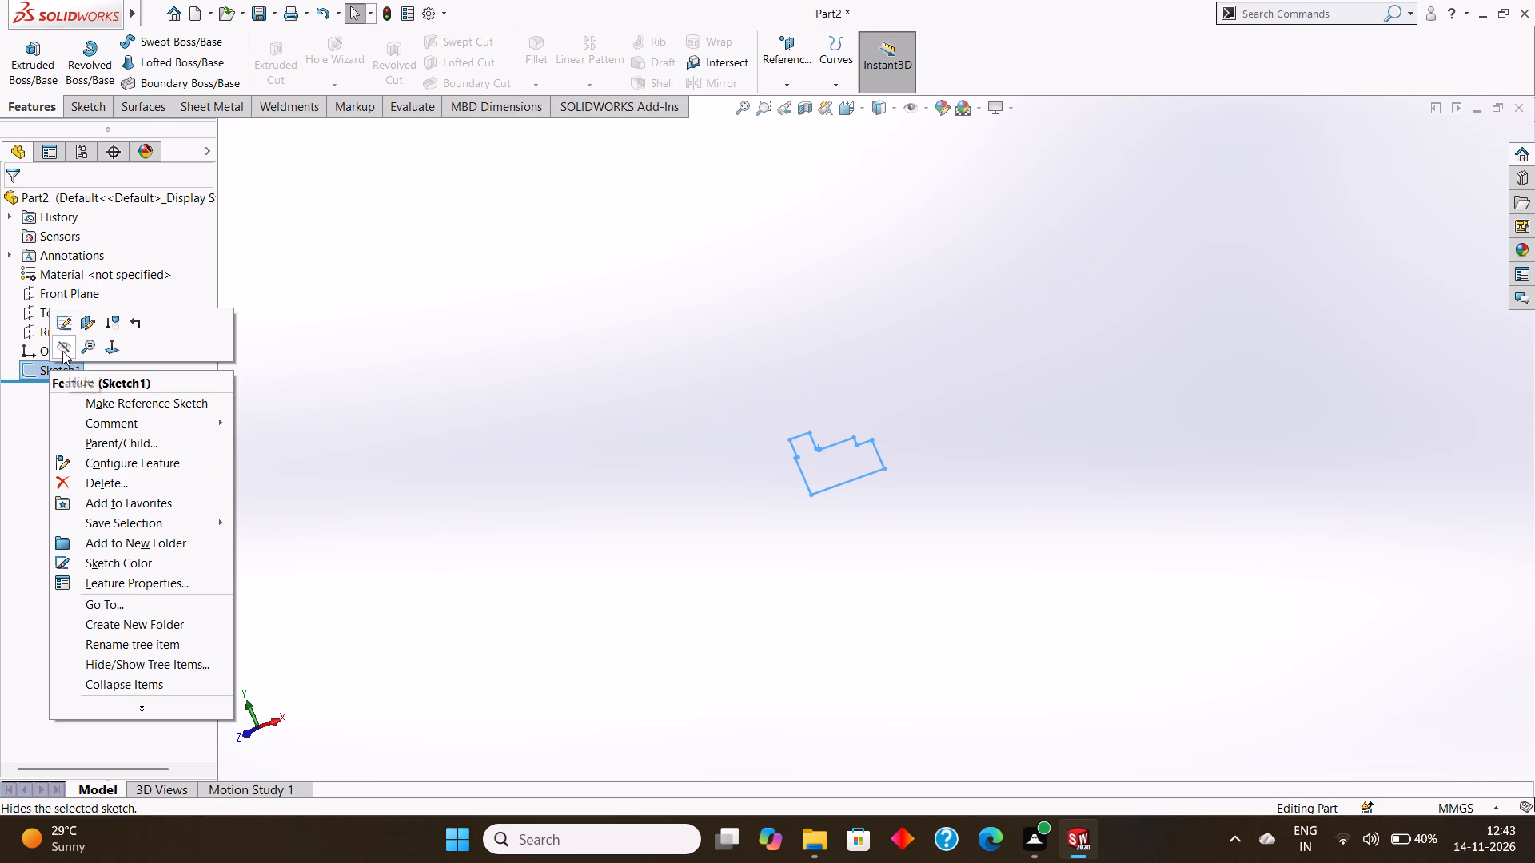
left_click(110, 480)
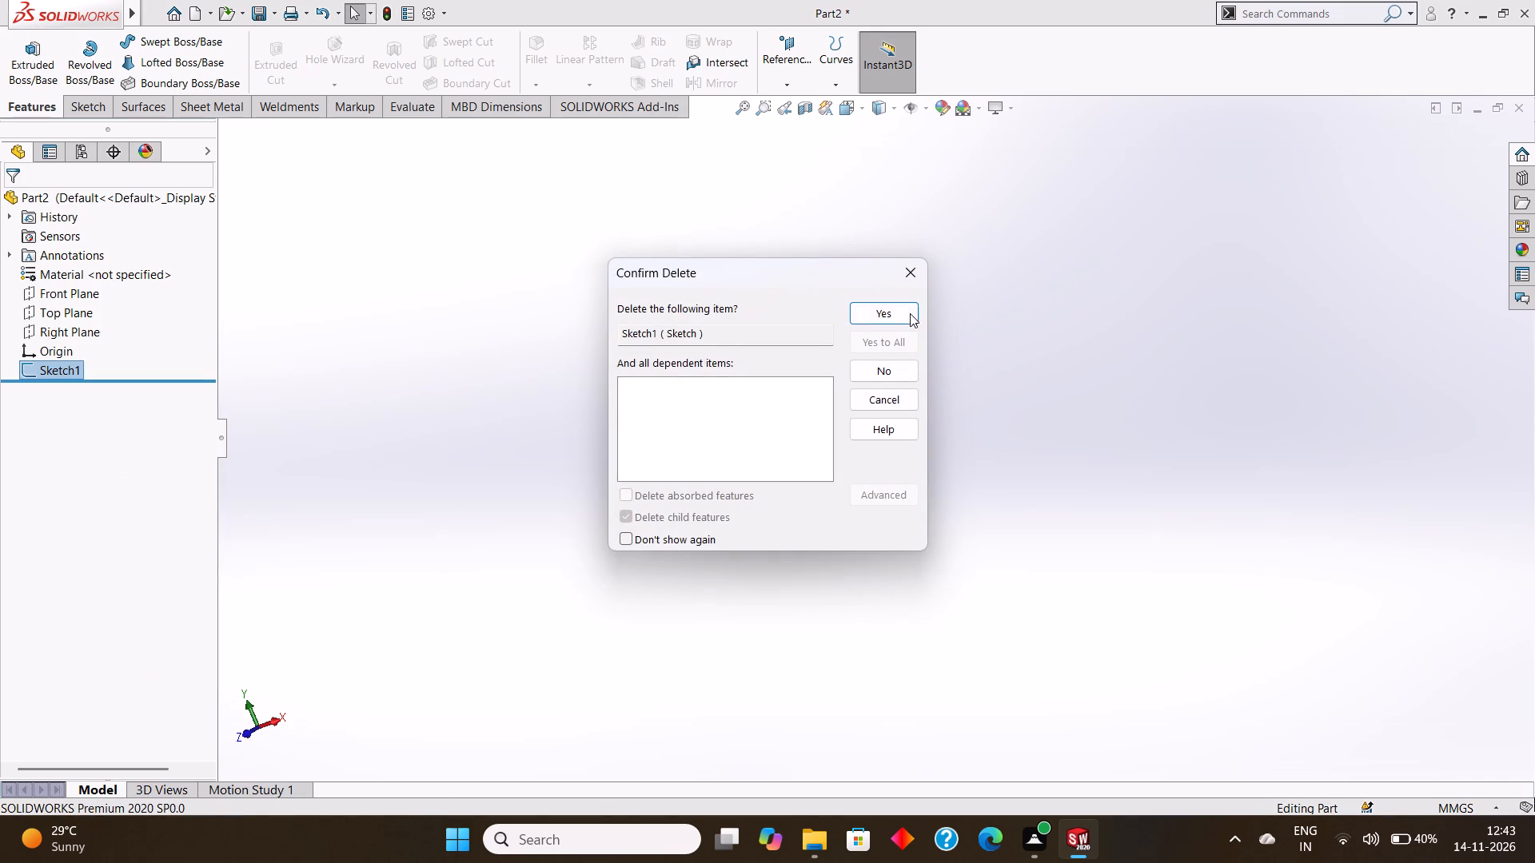
left_click(899, 313)
Start a new sketch on the Front Plane.
scroll(883, 335, "up", 6)
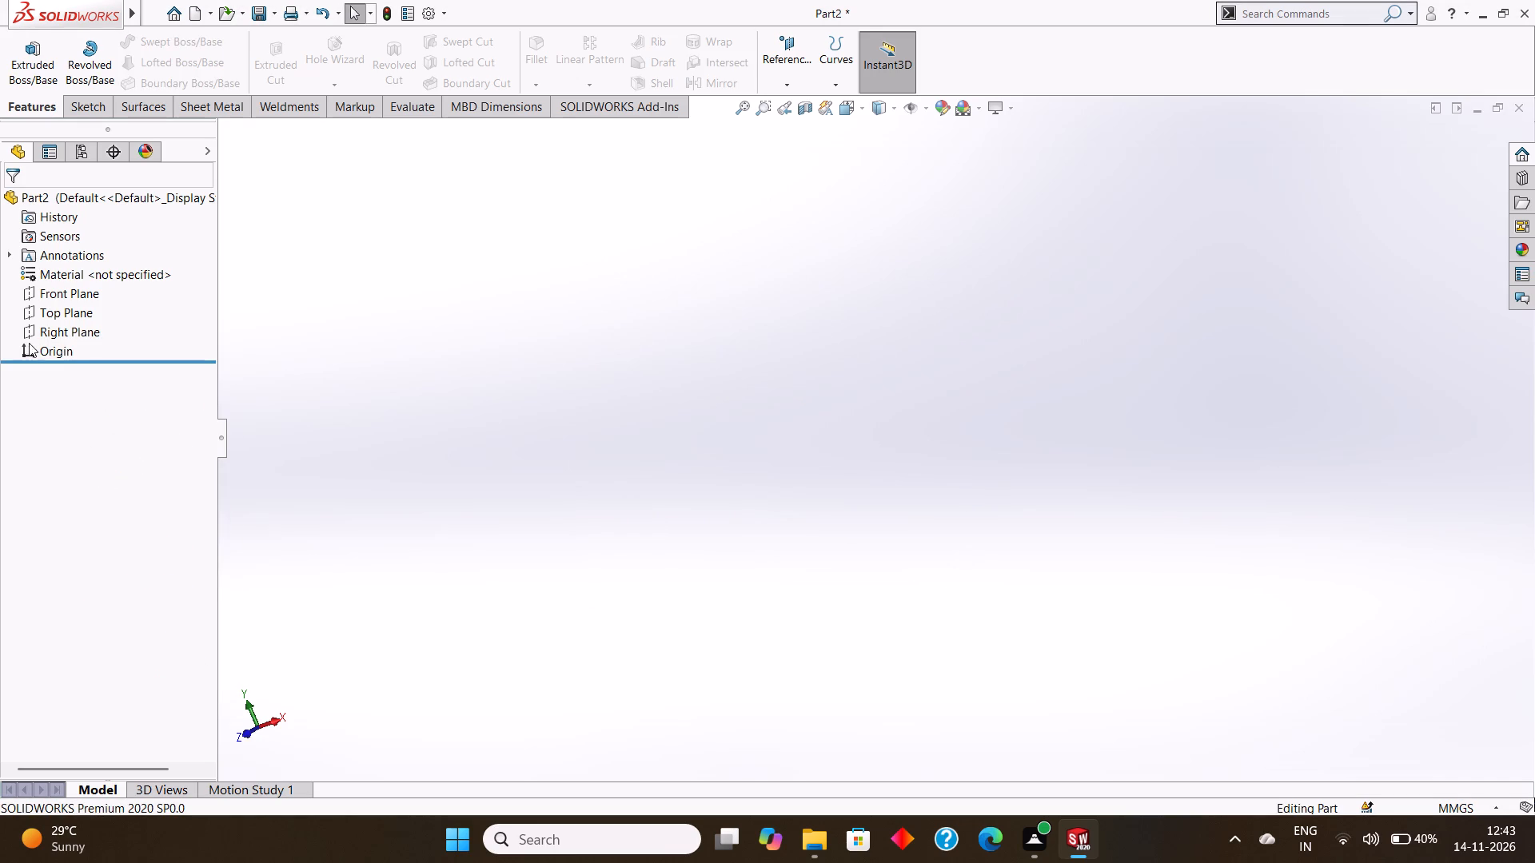
left_click(68, 295)
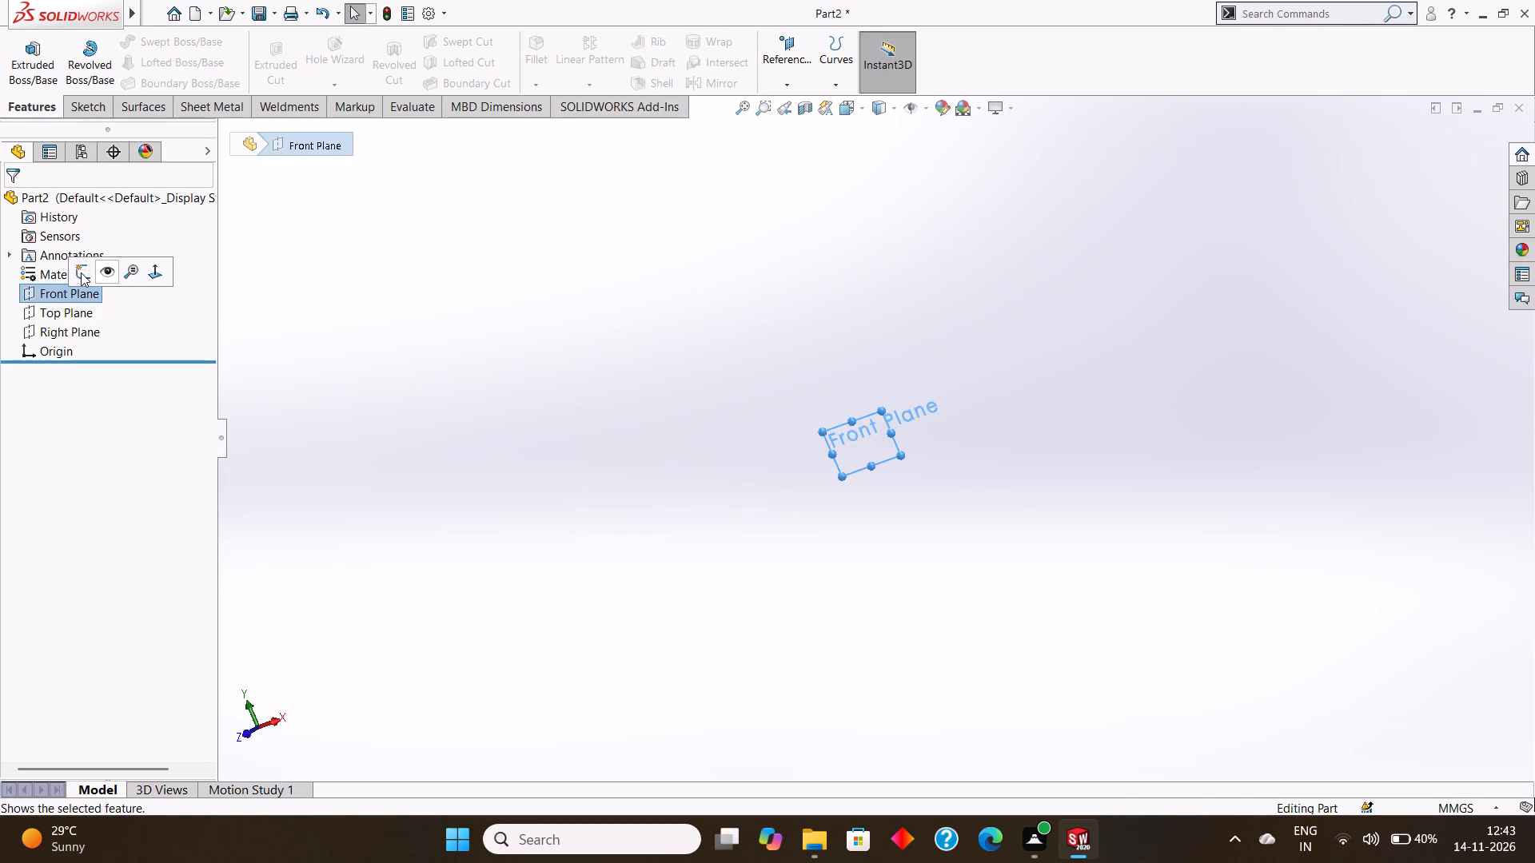
left_click(81, 272)
Draw a horizontal centerline 30 mm long from the origin in the negative X direction.
scroll(858, 470, "down", 5)
scroll(1090, 383, "down", 3)
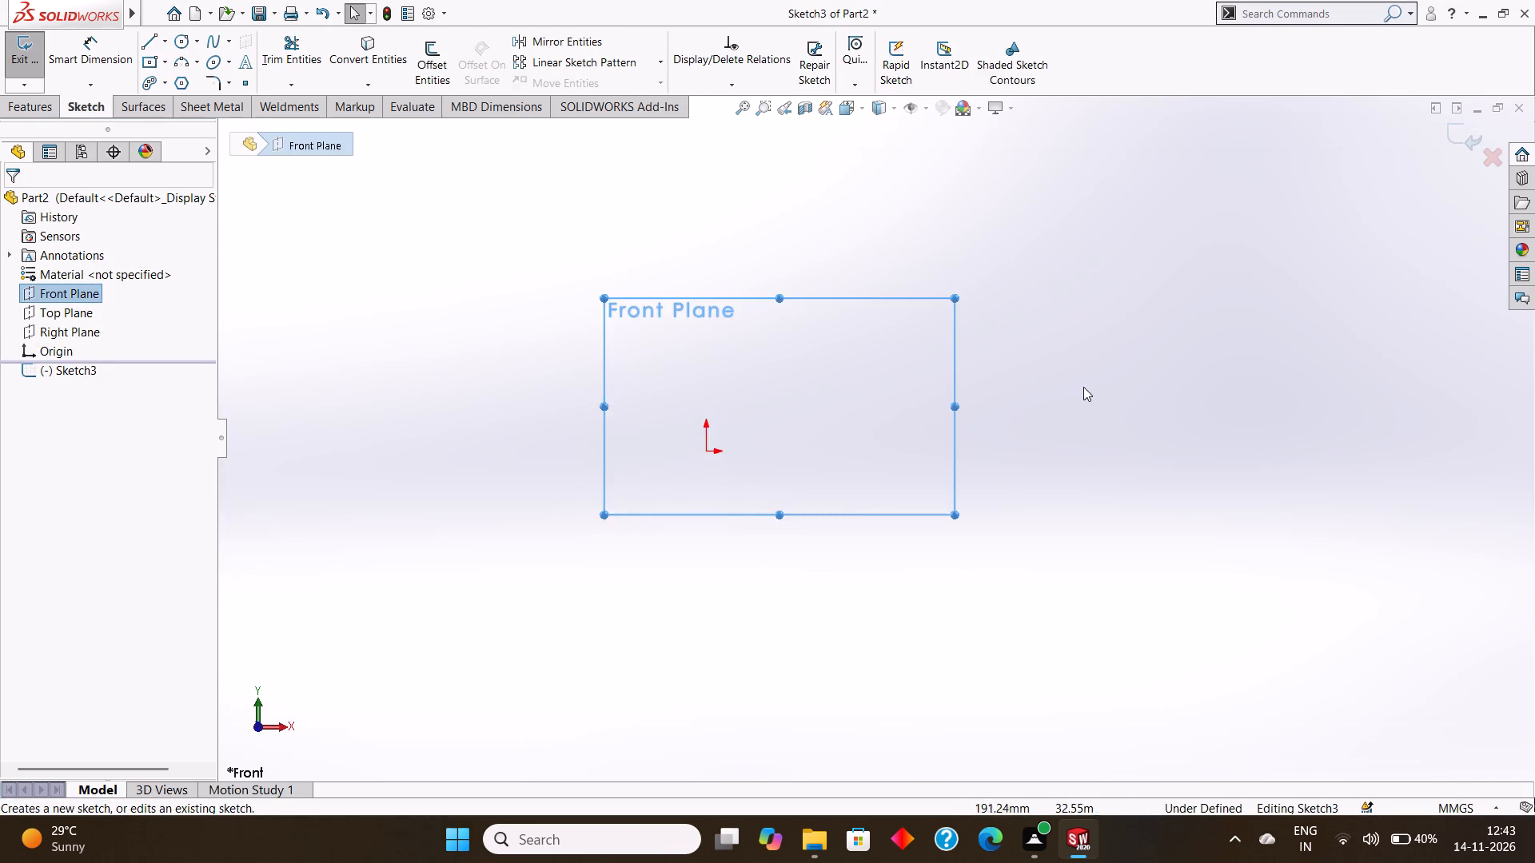
scroll(1082, 388, "up", 5)
scroll(1035, 405, "down", 4)
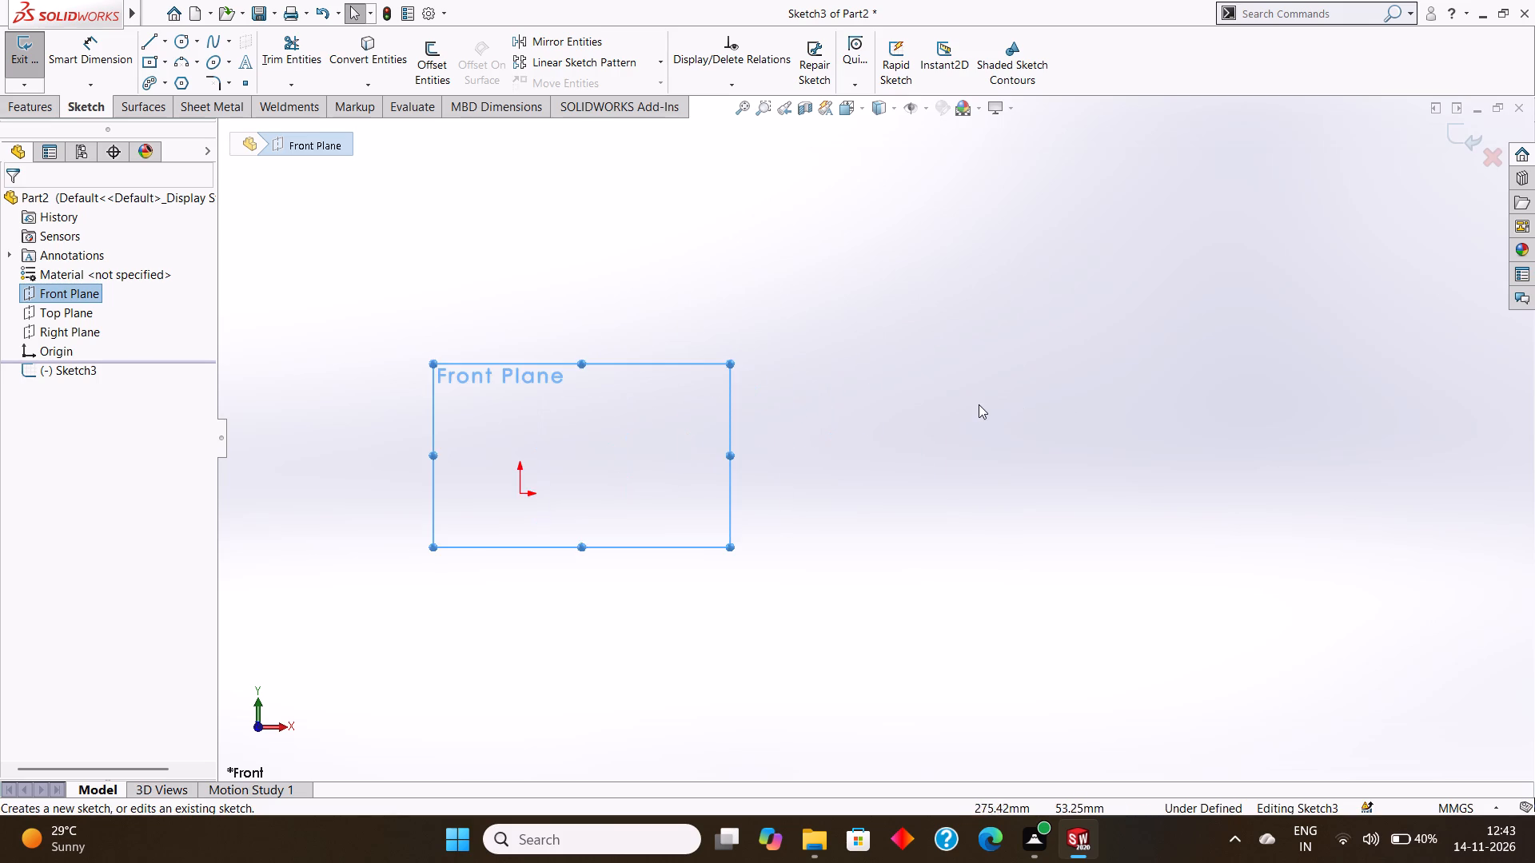
scroll(979, 404, "up", 4)
scroll(931, 400, "down", 4)
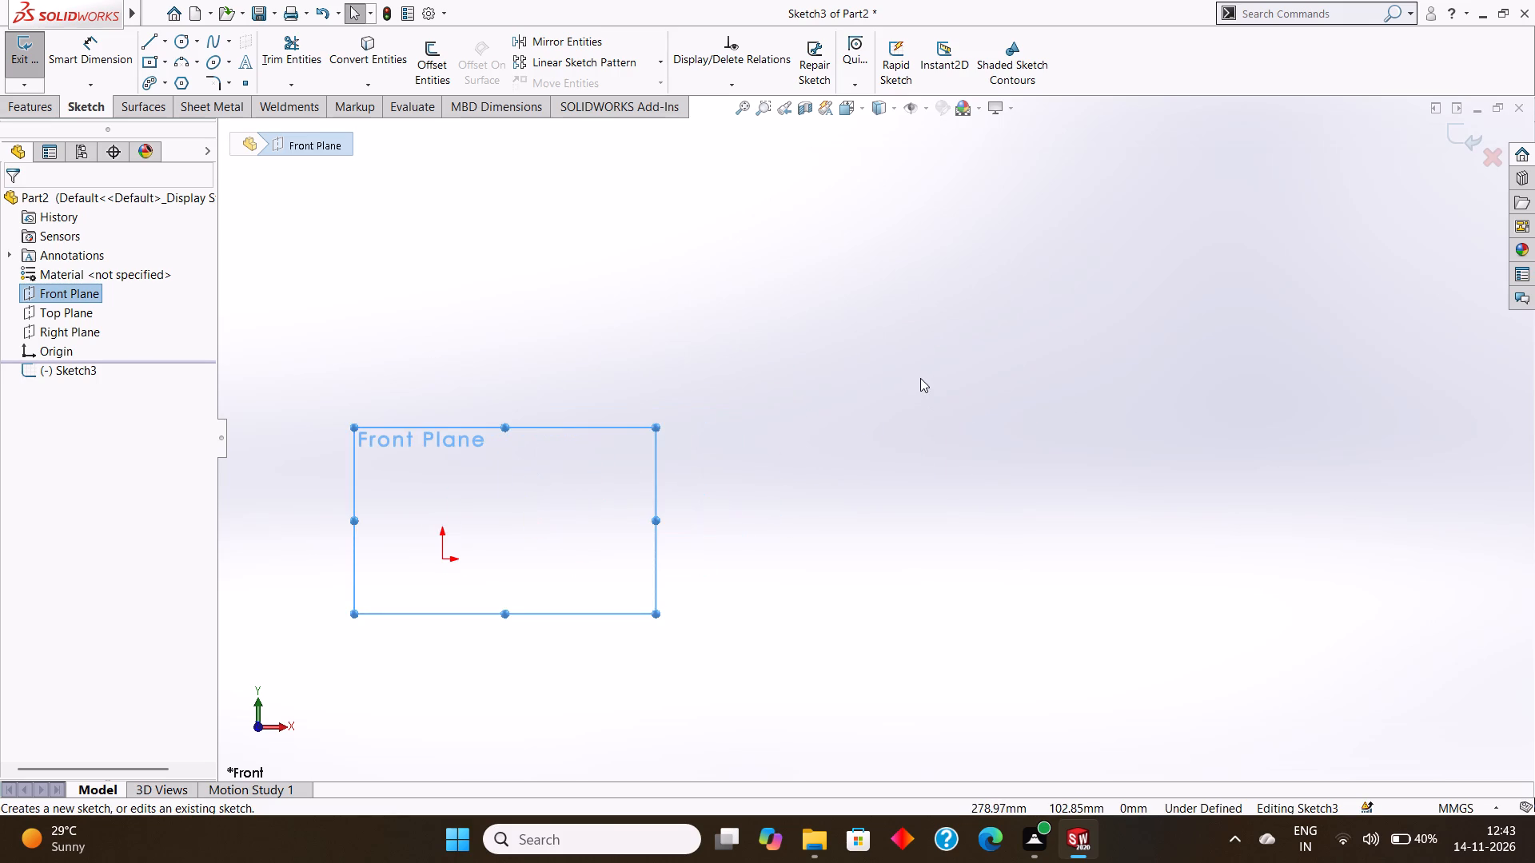
scroll(745, 455, "up", 2)
scroll(622, 495, "up", 1)
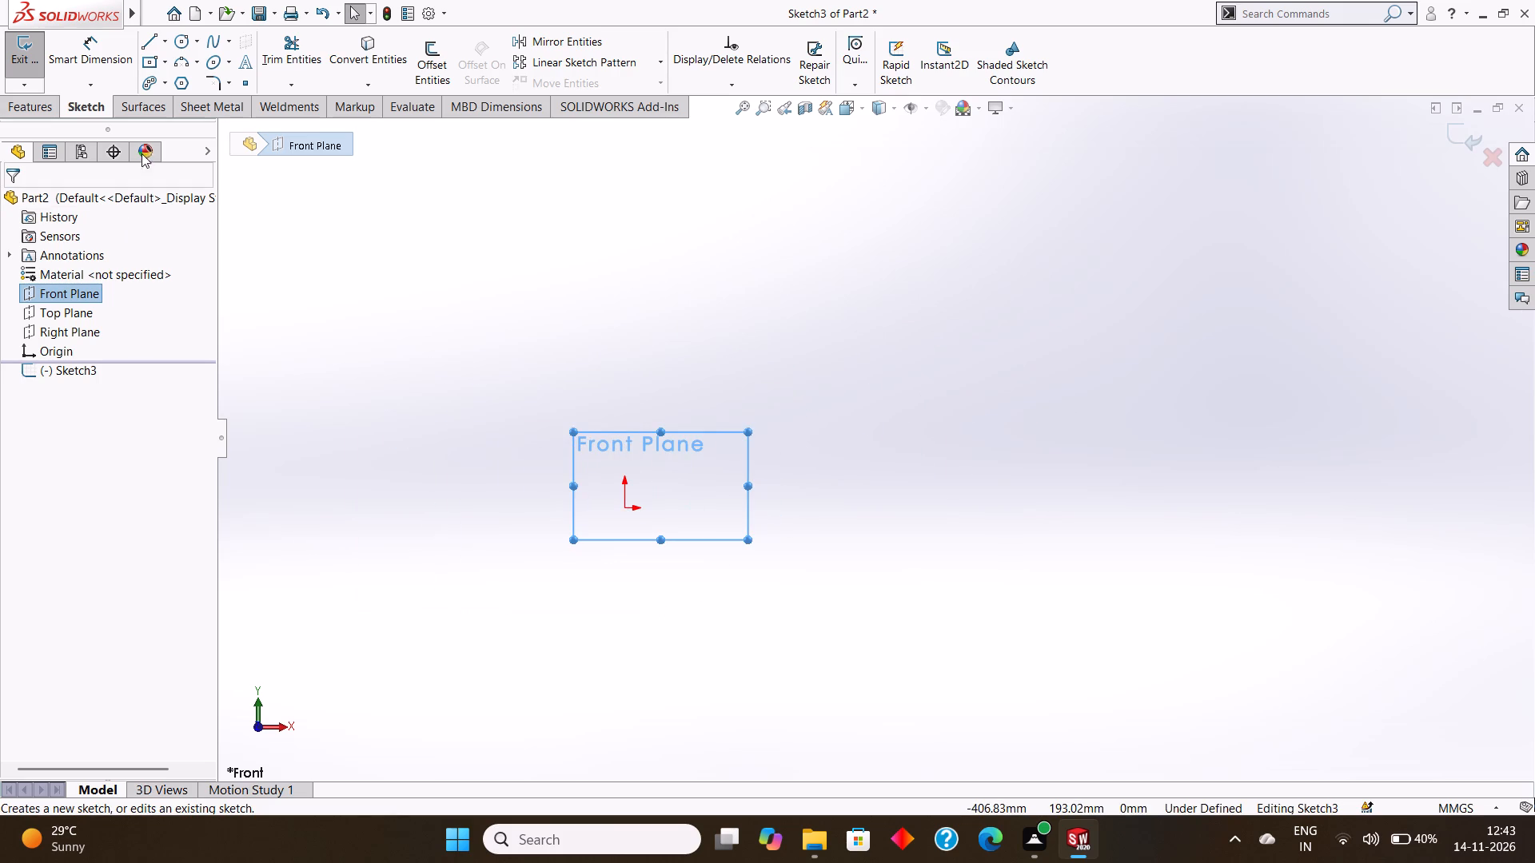
left_click(166, 41)
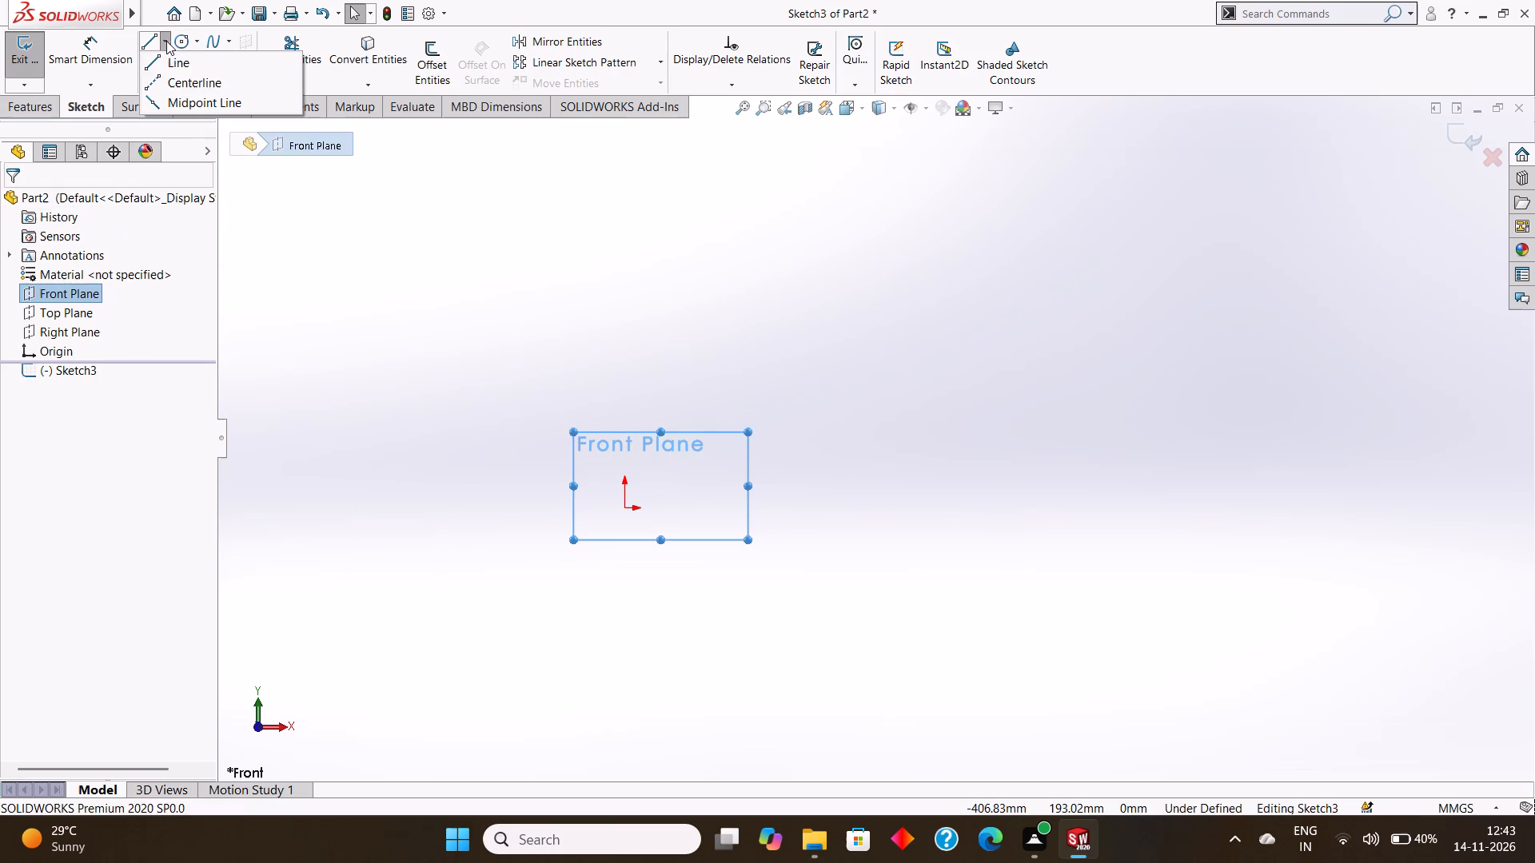
left_click(186, 82)
scroll(706, 516, "down", 2)
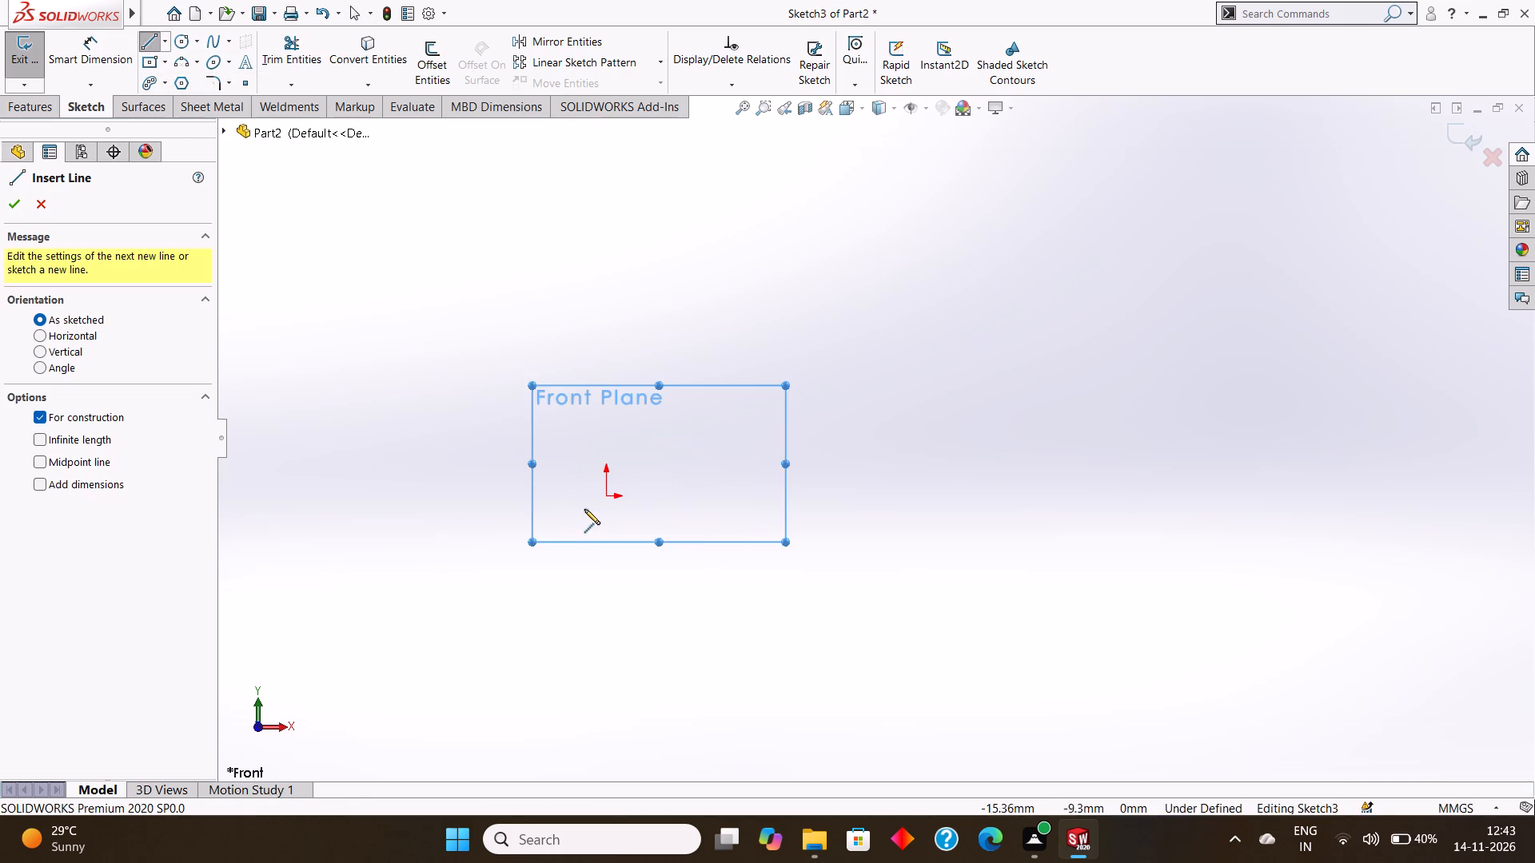
scroll(608, 503, "up", 2)
scroll(612, 502, "down", 3)
scroll(696, 470, "down", 2)
scroll(820, 467, "up", 1)
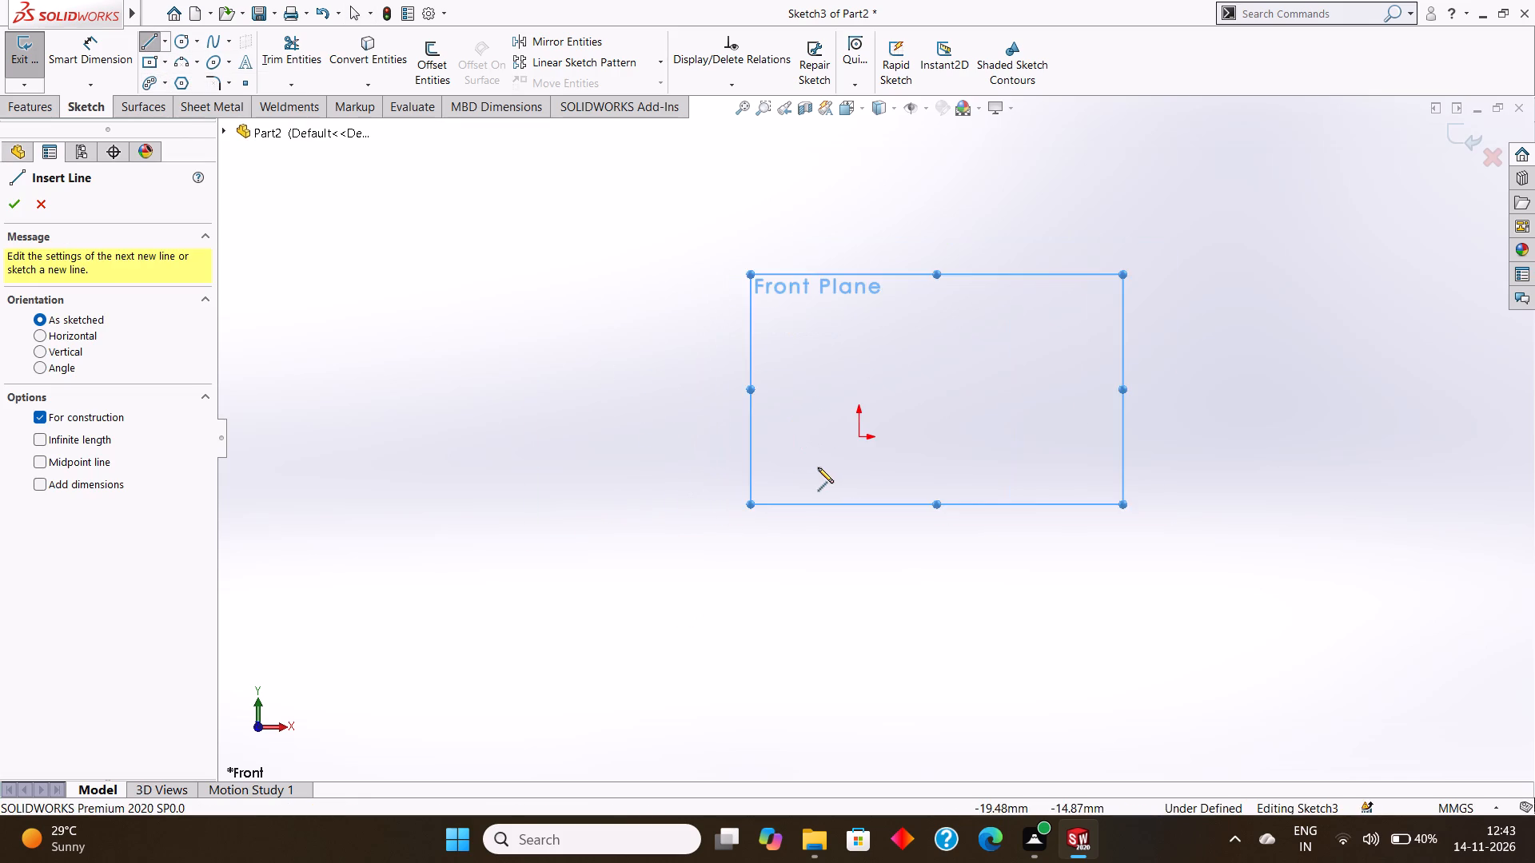
scroll(811, 460, "down", 5)
scroll(811, 433, "up", 1)
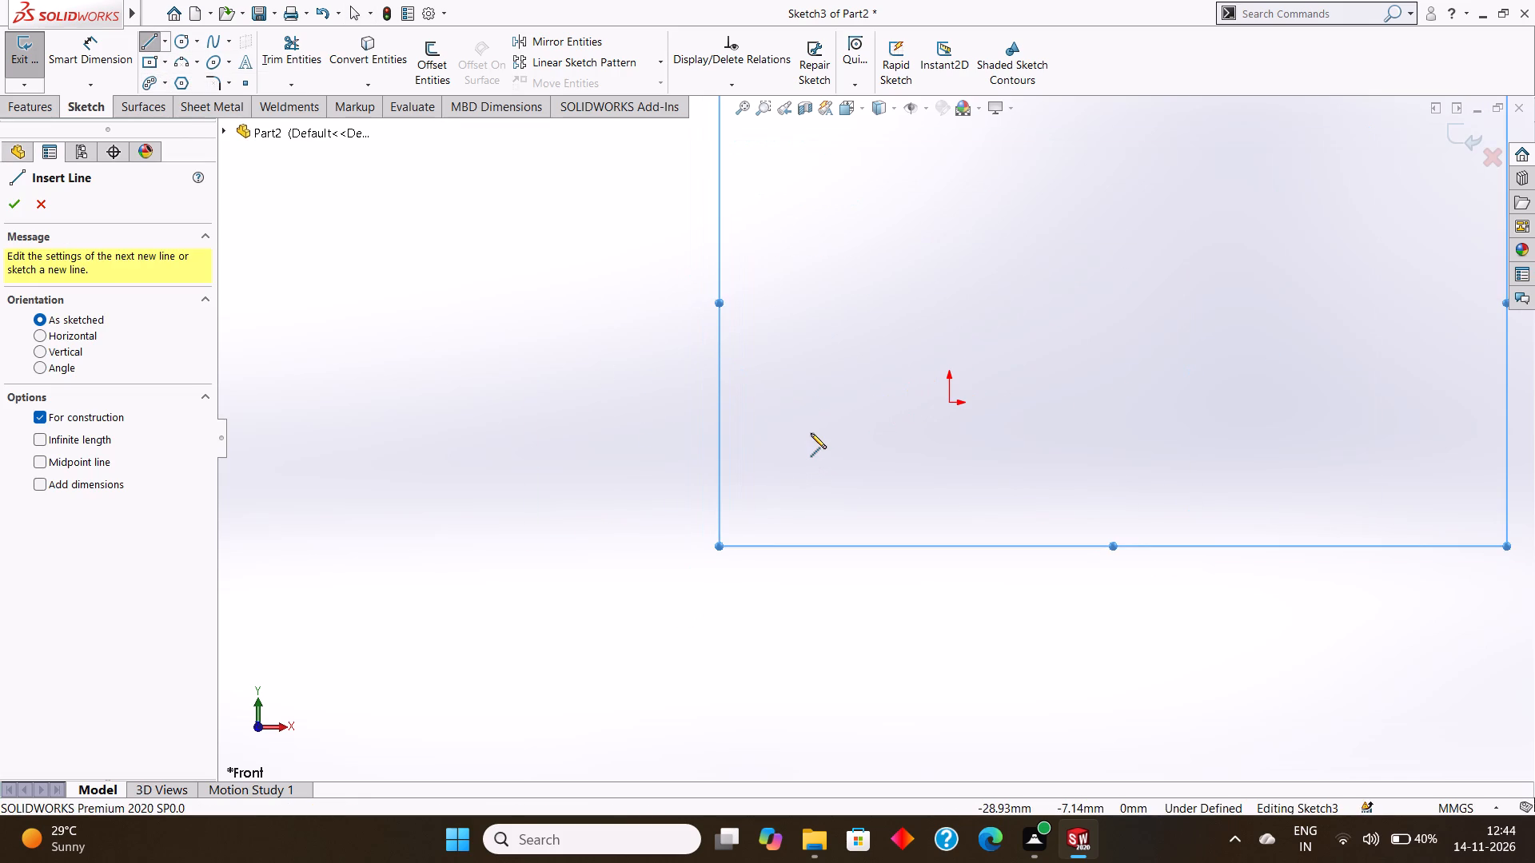
scroll(801, 427, "down", 1)
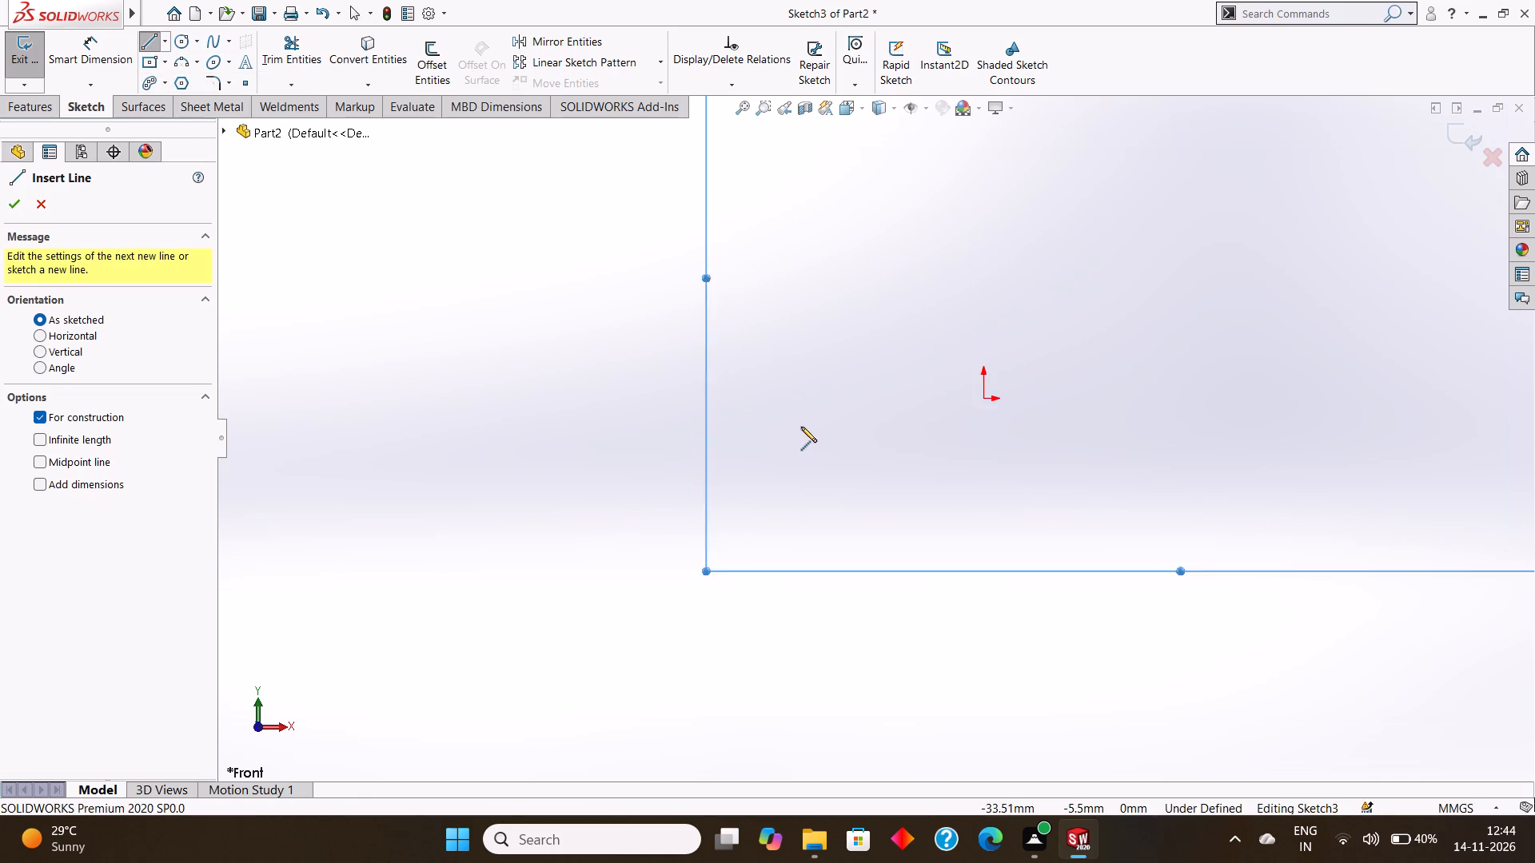
scroll(801, 427, "down", 1)
scroll(982, 420, "up", 2)
left_click(981, 408)
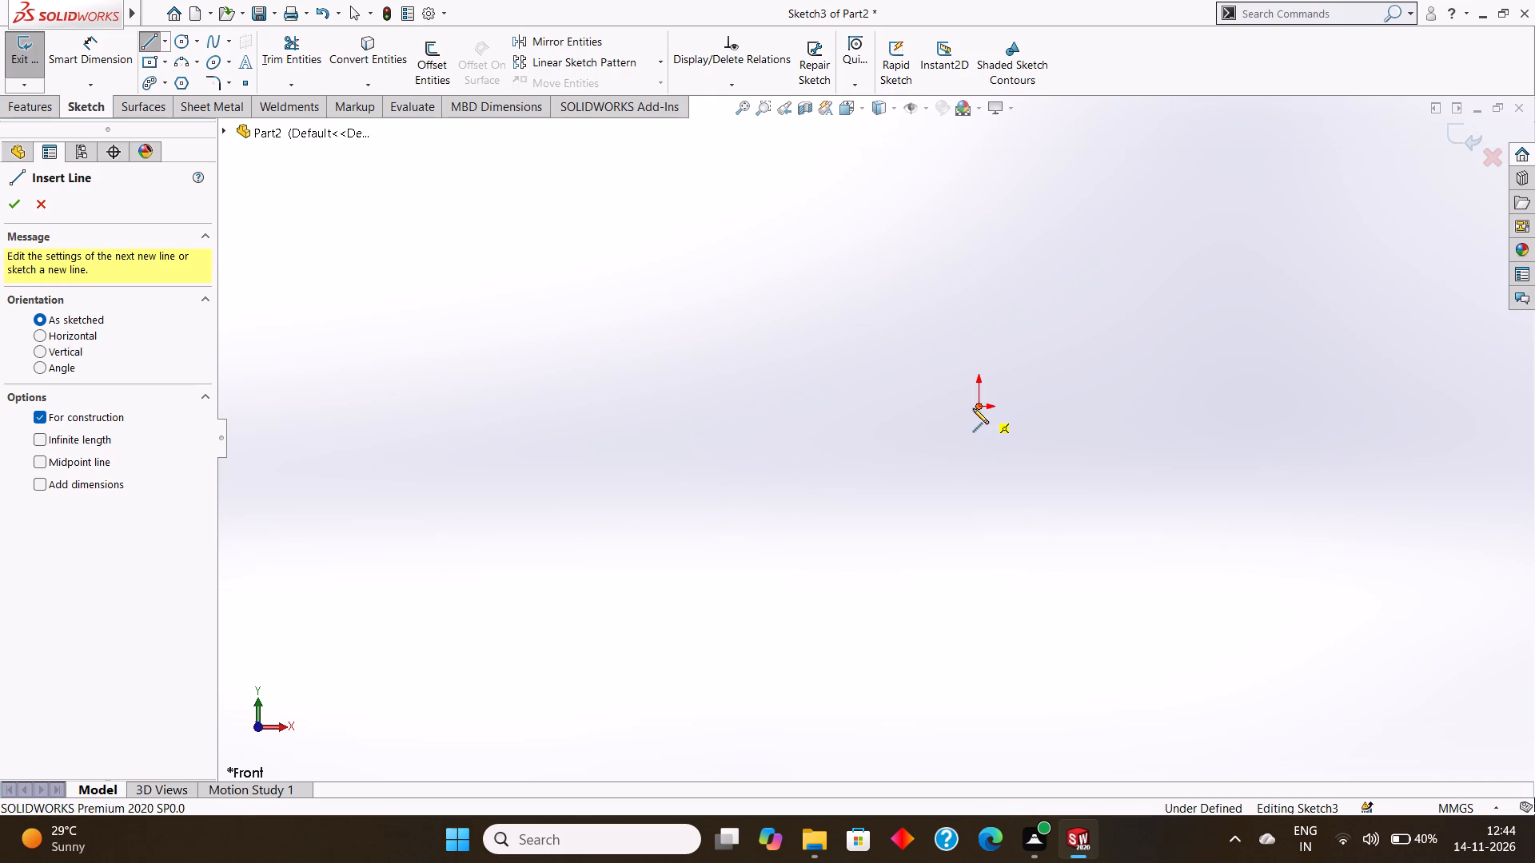
type("30")
key("Return")
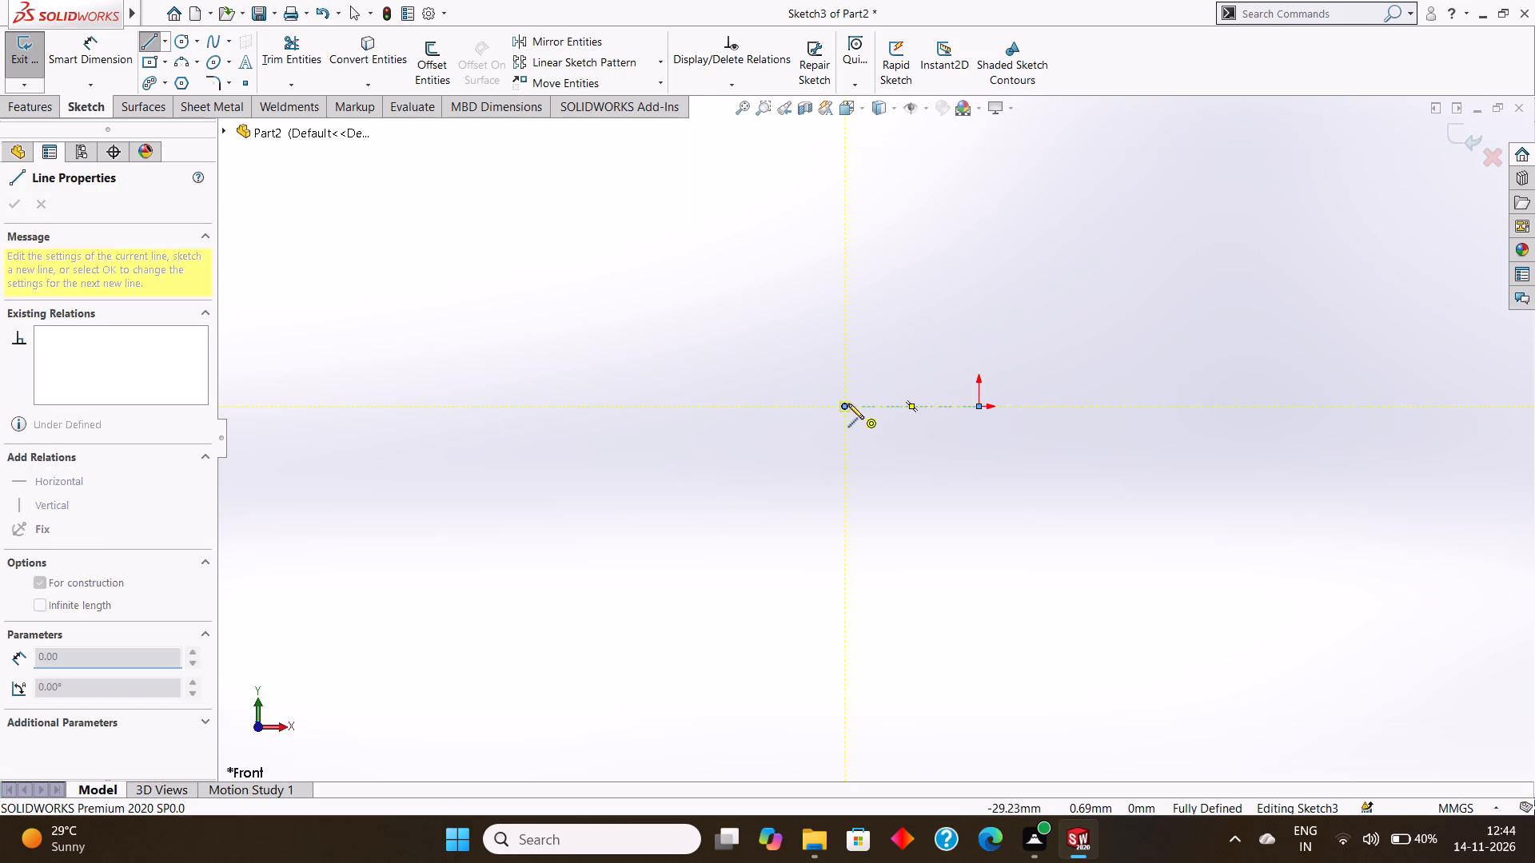
key("Escape")
key("Escape")
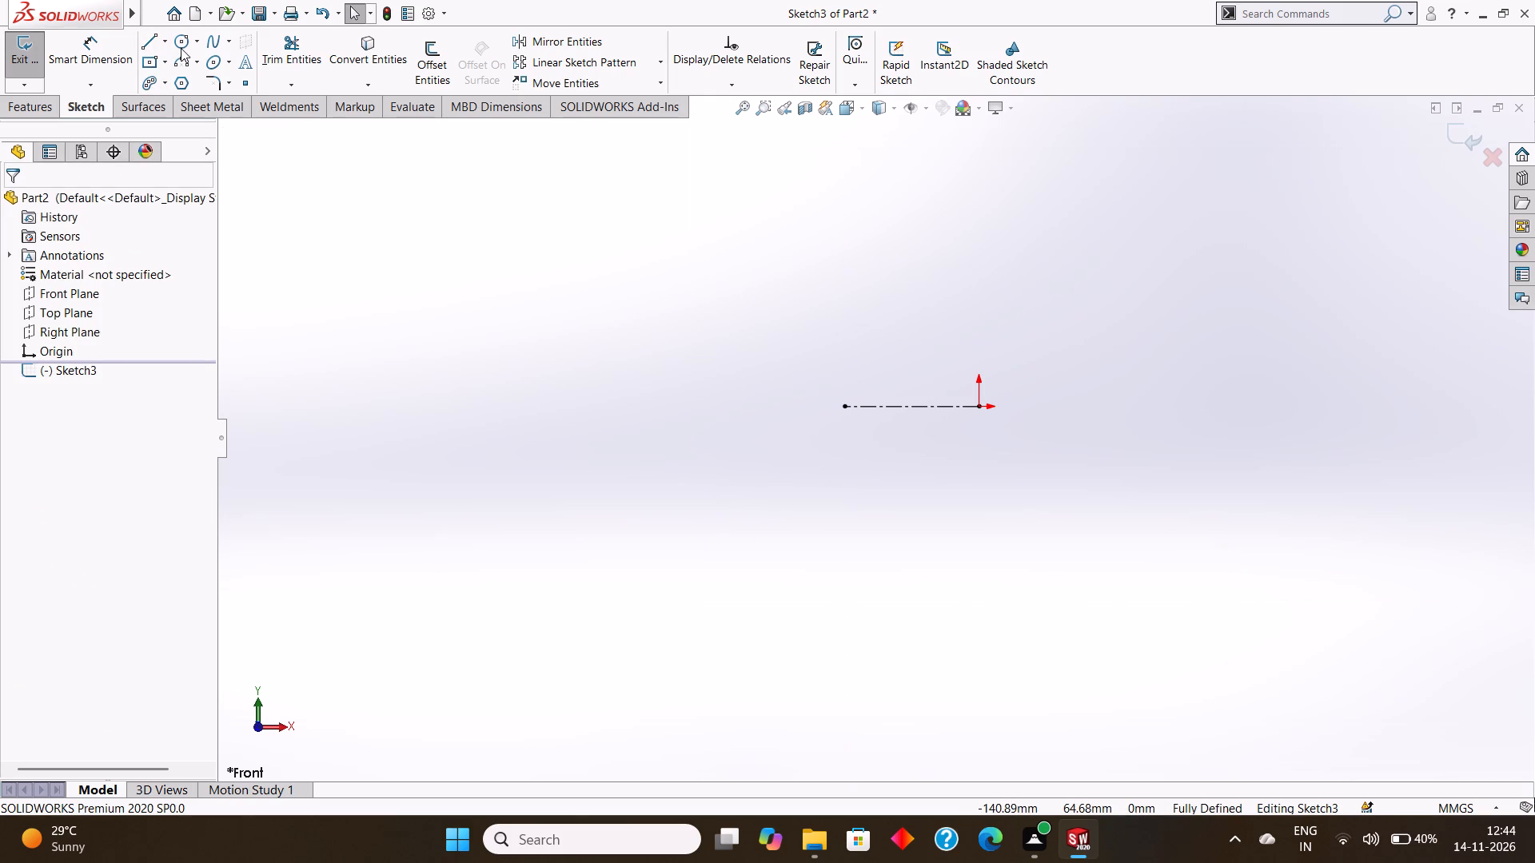
Draw a horizontal centerline 30 mm long from the origin in the positive X direction.
left_click(169, 35)
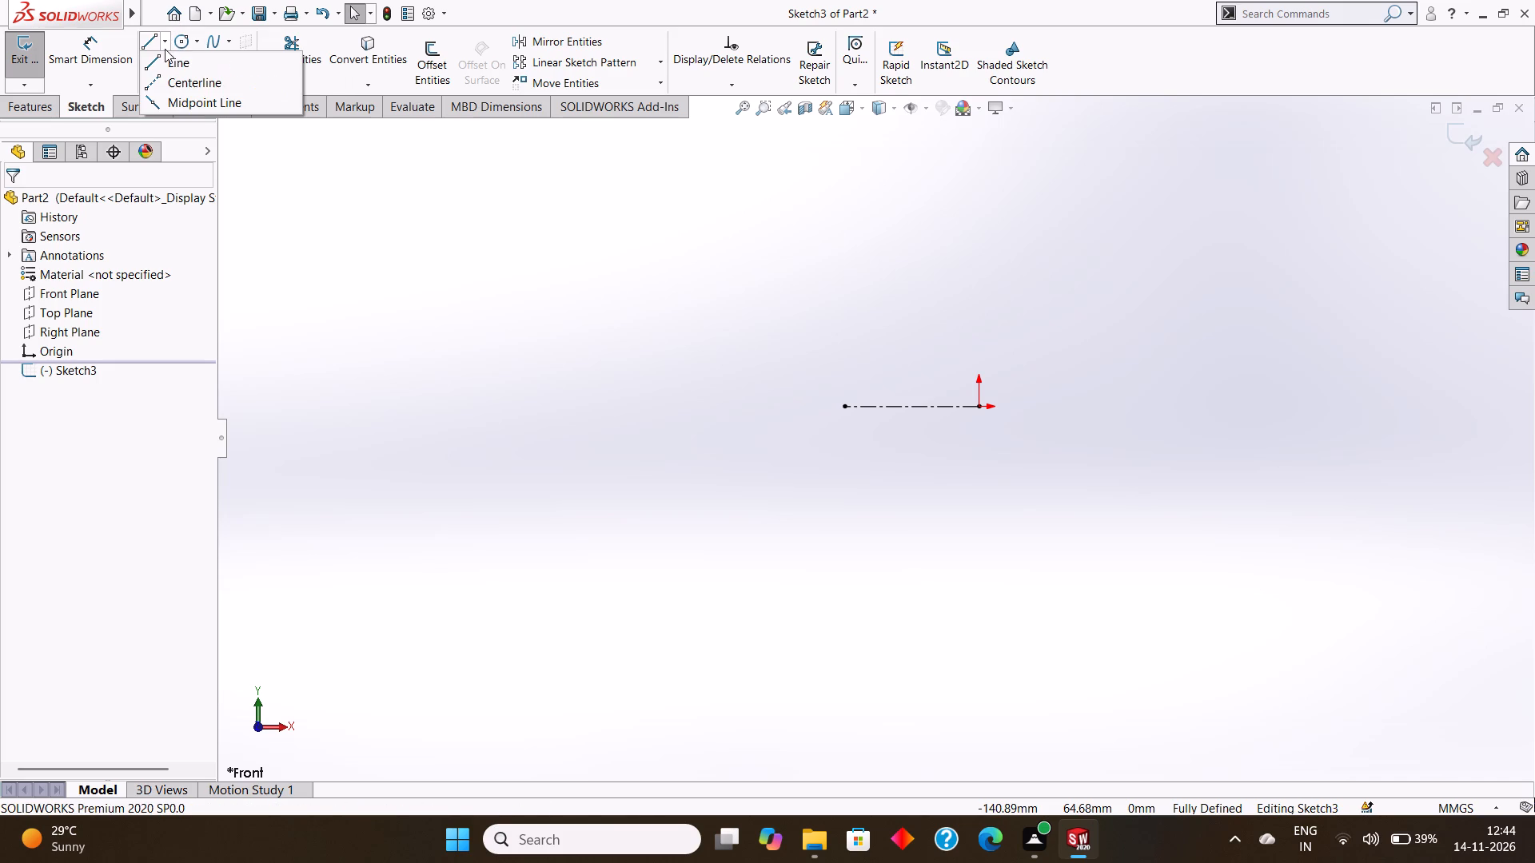
left_click(185, 81)
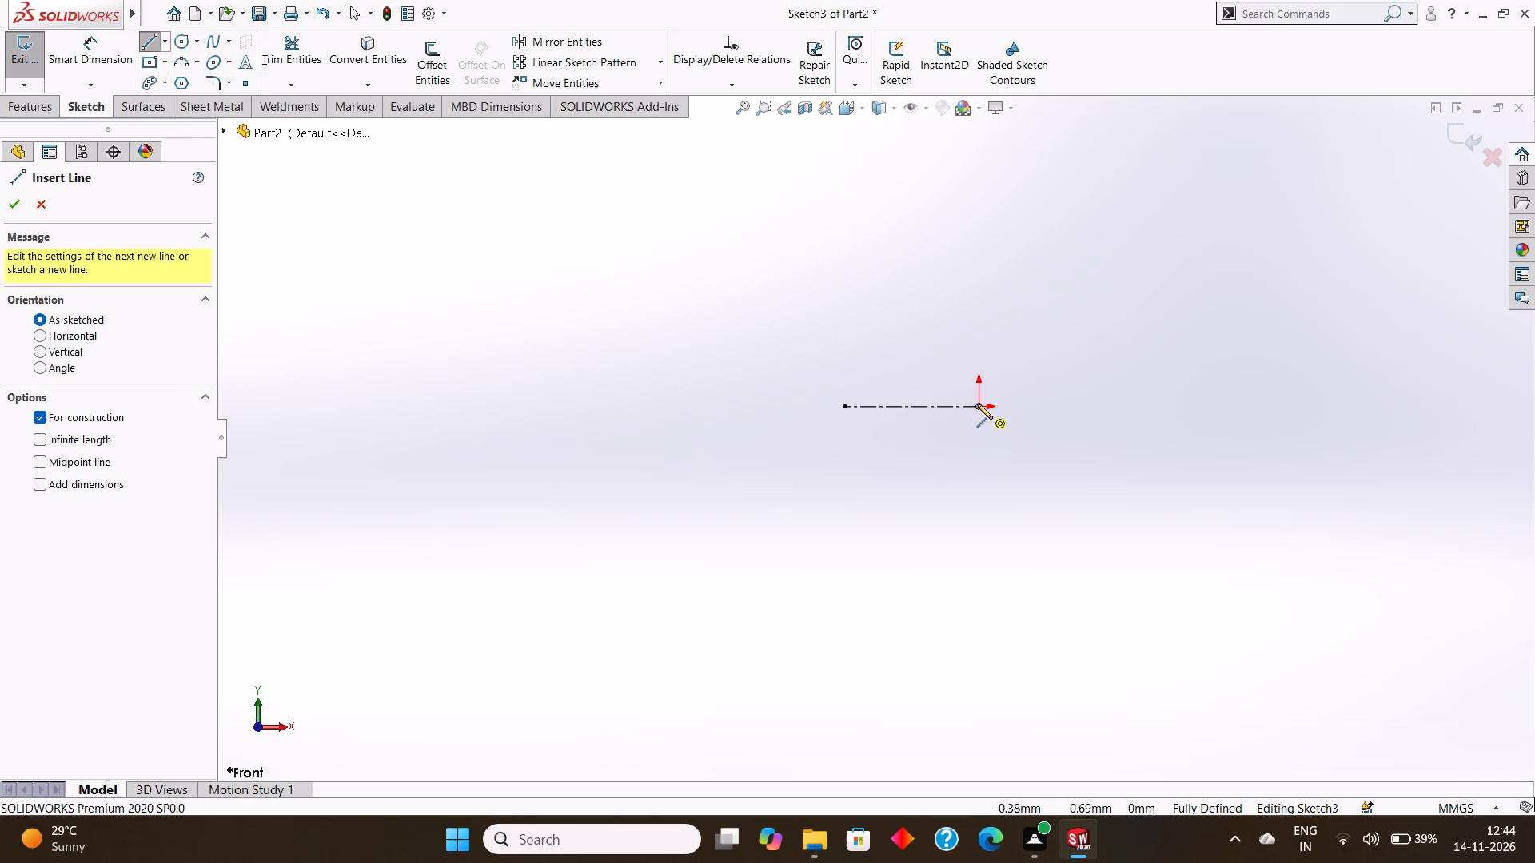
left_click(977, 404)
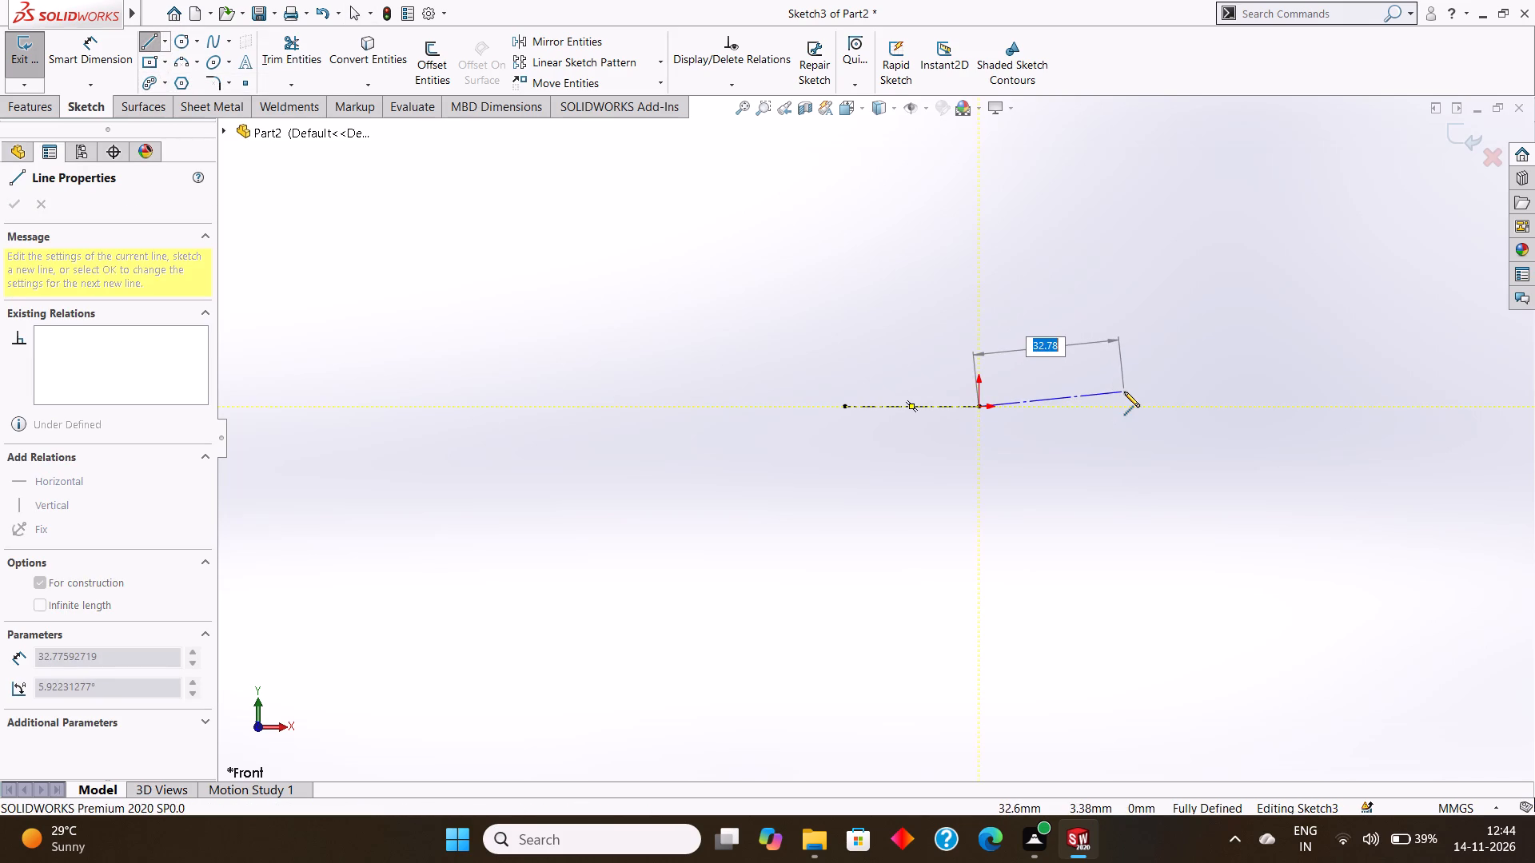
key("BackSpace")
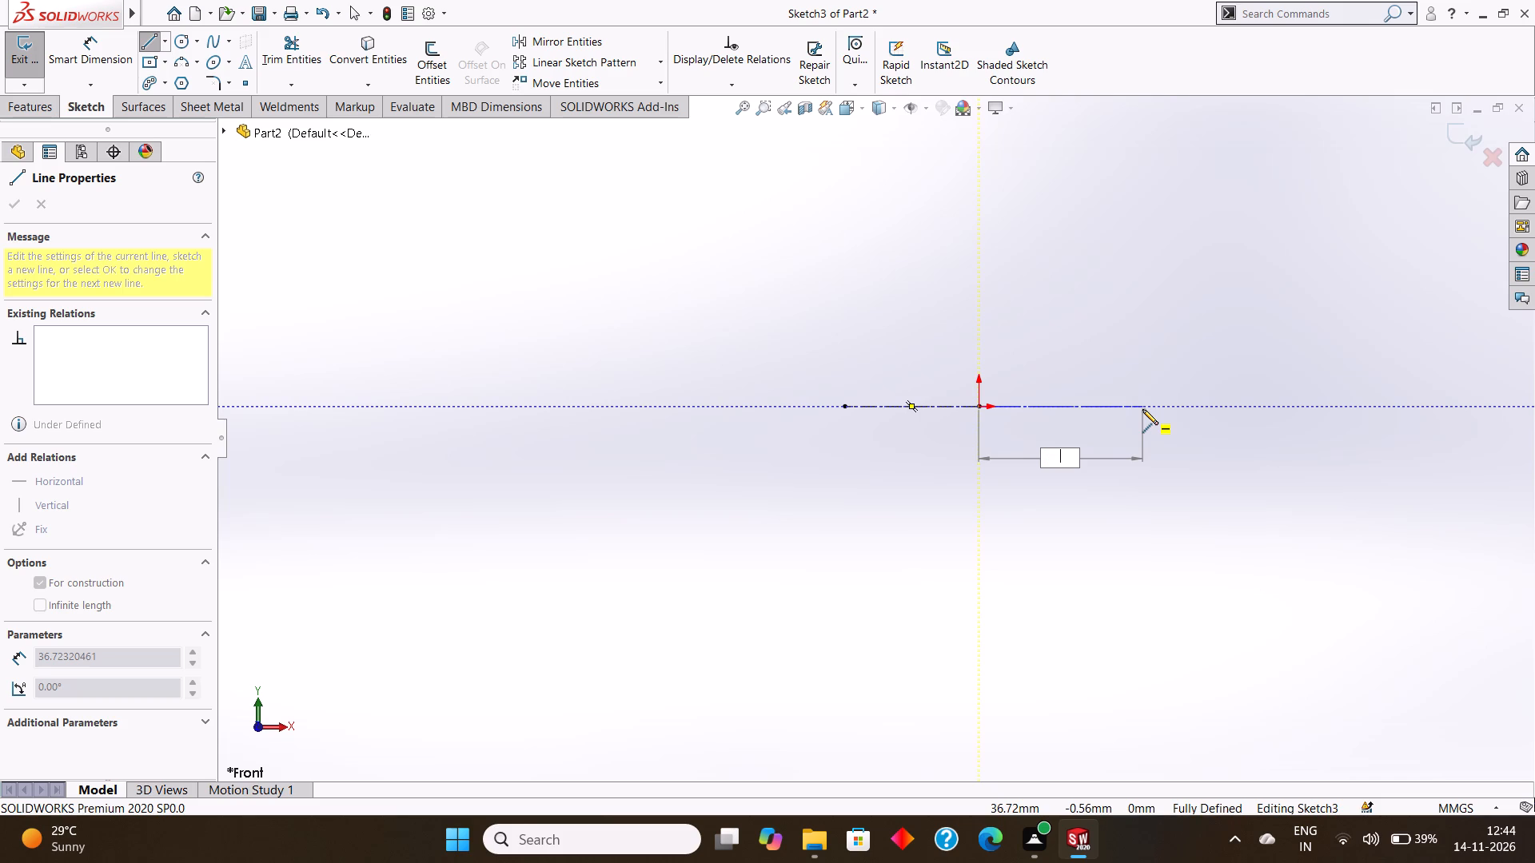
type("30")
key("Return")
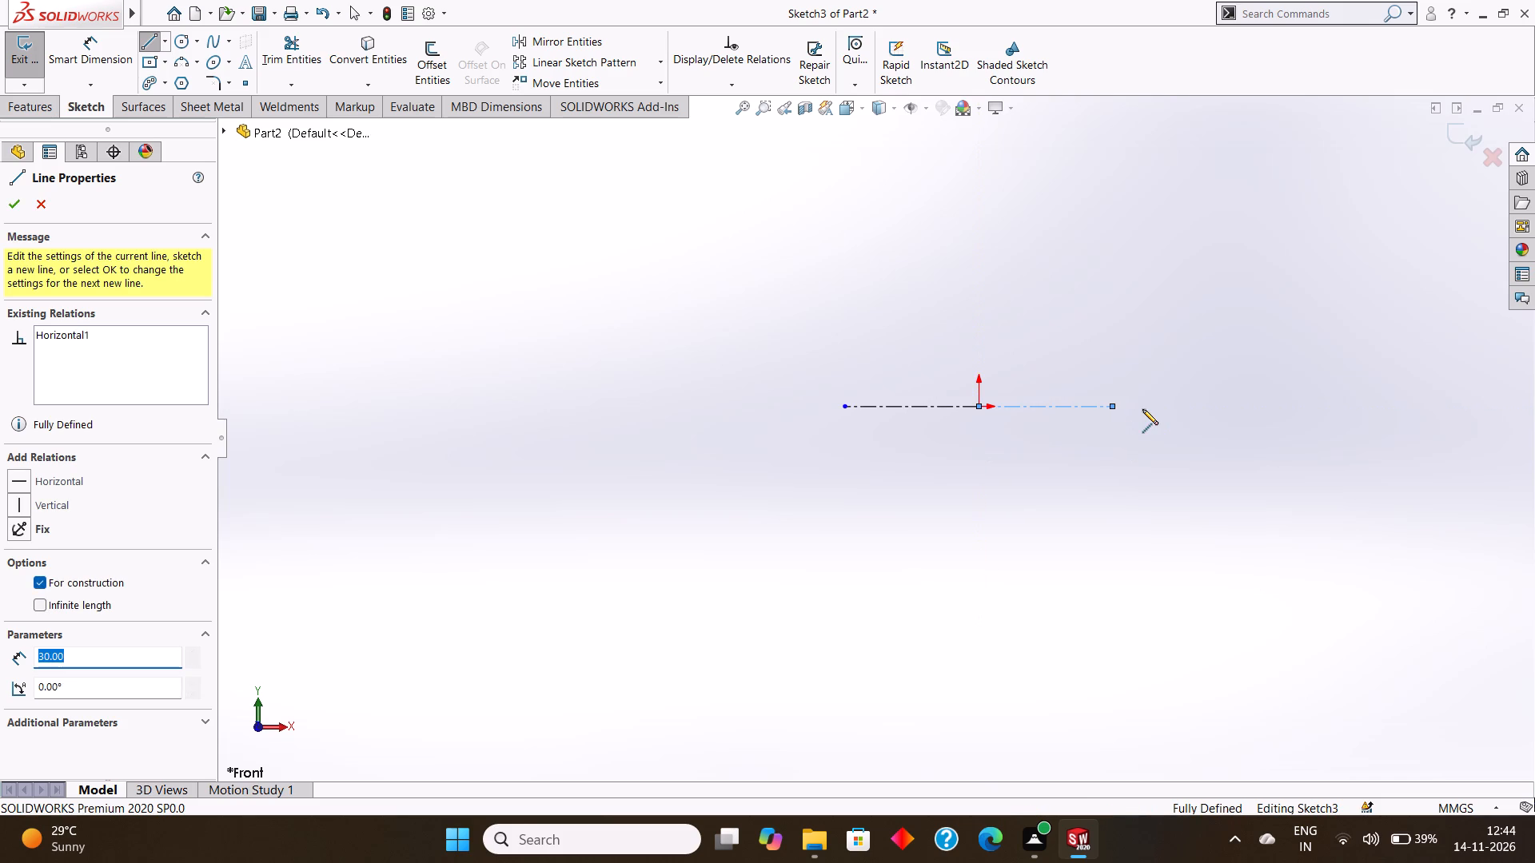
key("Escape")
key("Escape")
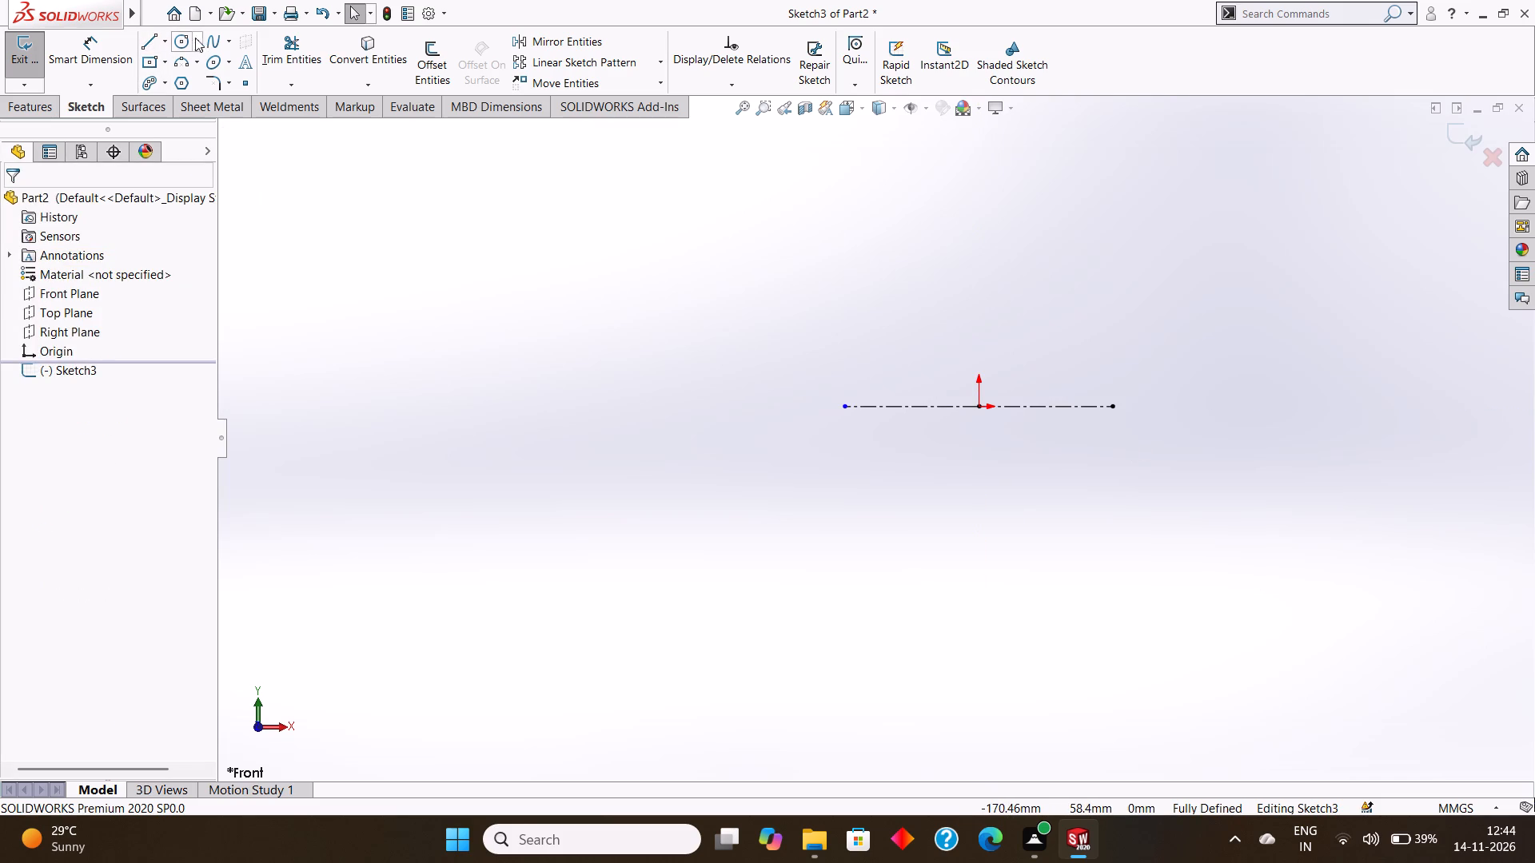
Draw a circle of radius 30 mm centred on the outer end of the negative-X centerline.
left_click(184, 36)
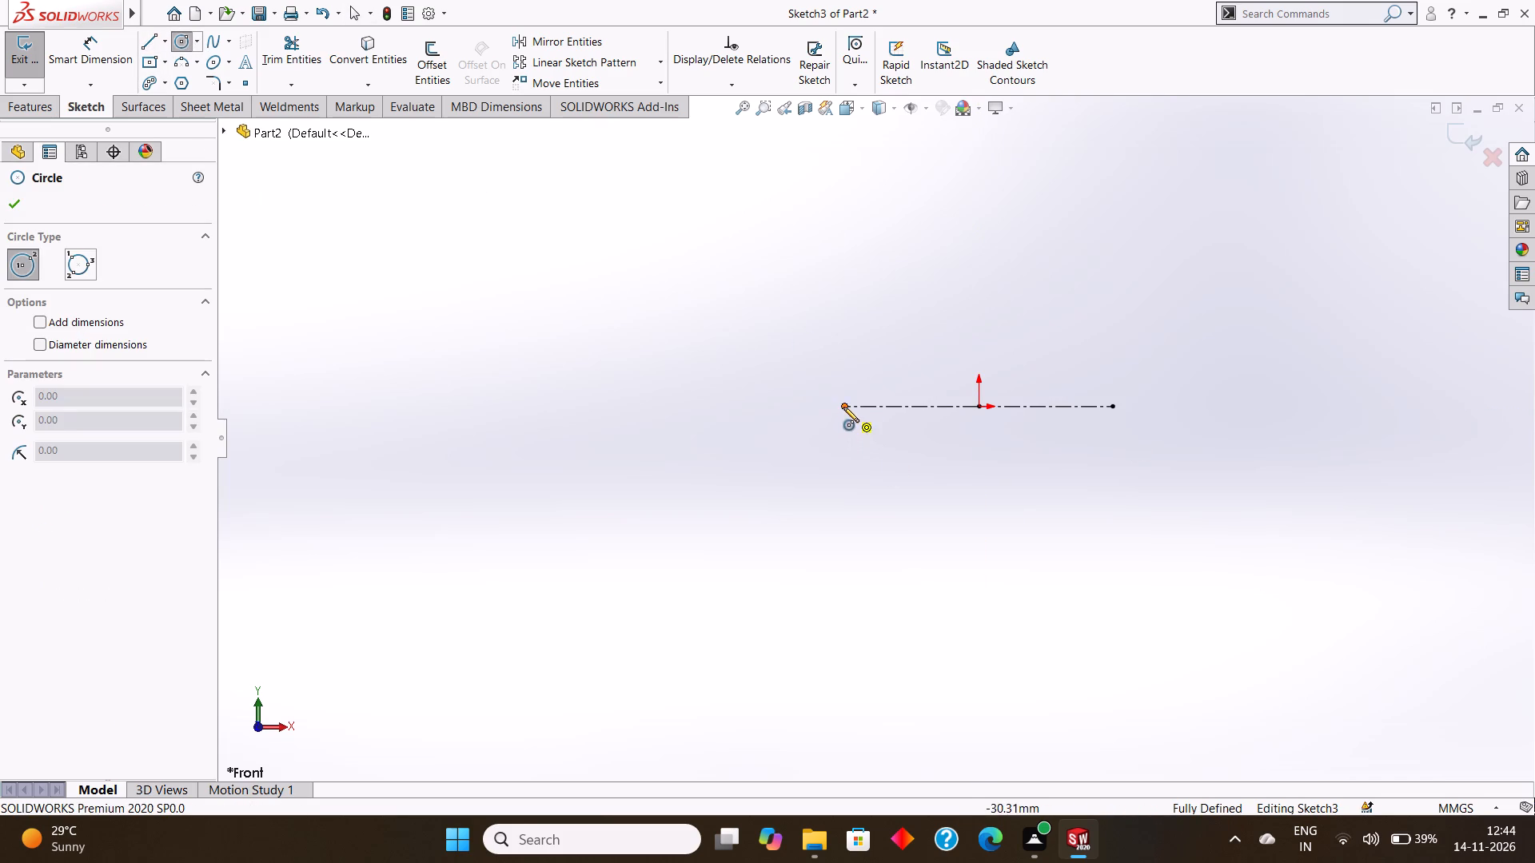
left_click_drag(843, 407, 874, 467)
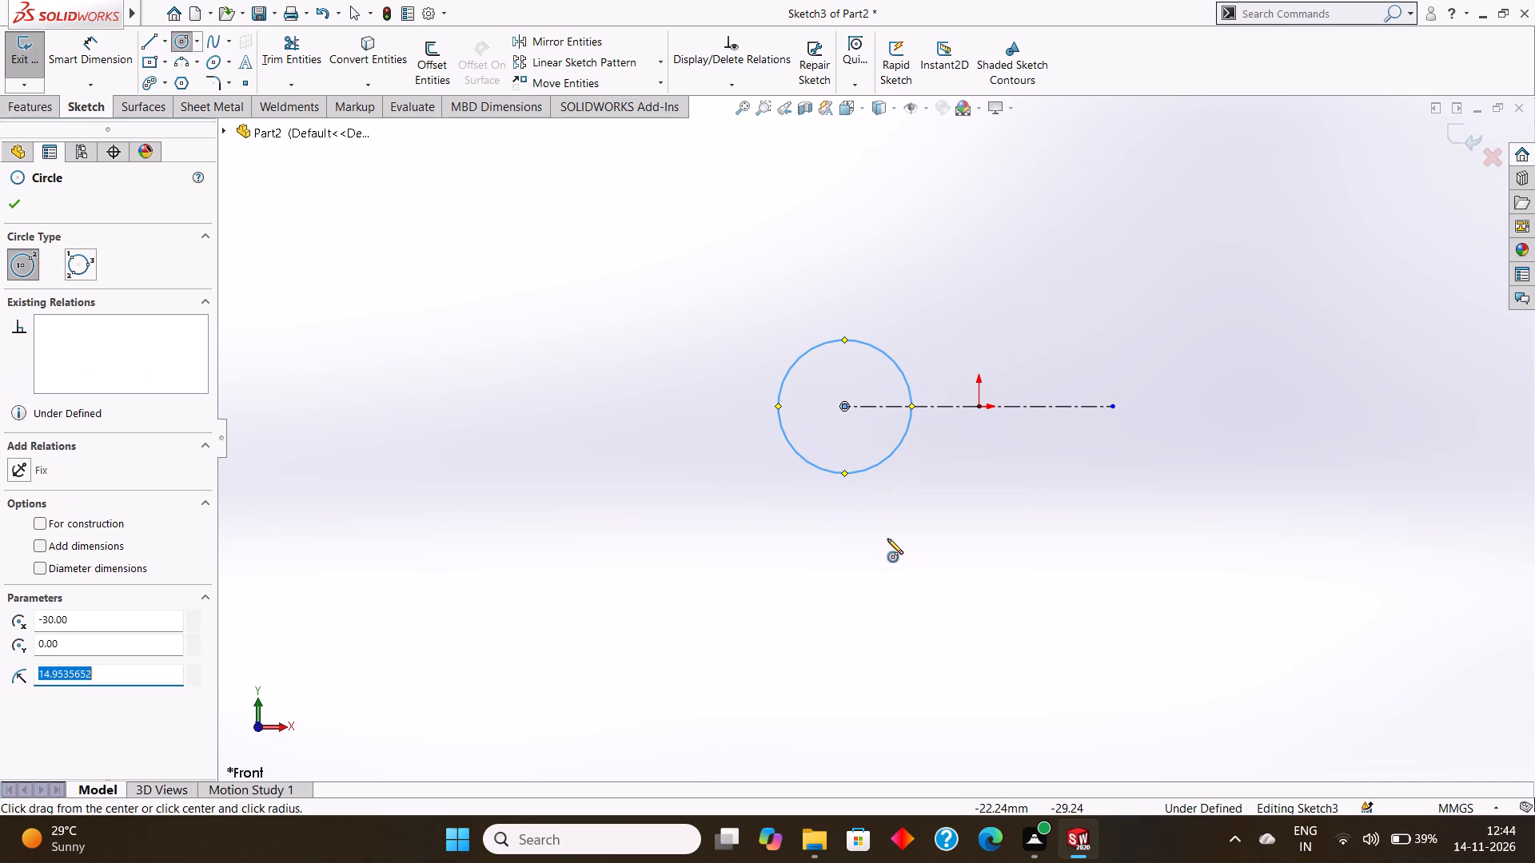
key("BackSpace")
type("30")
key("Return")
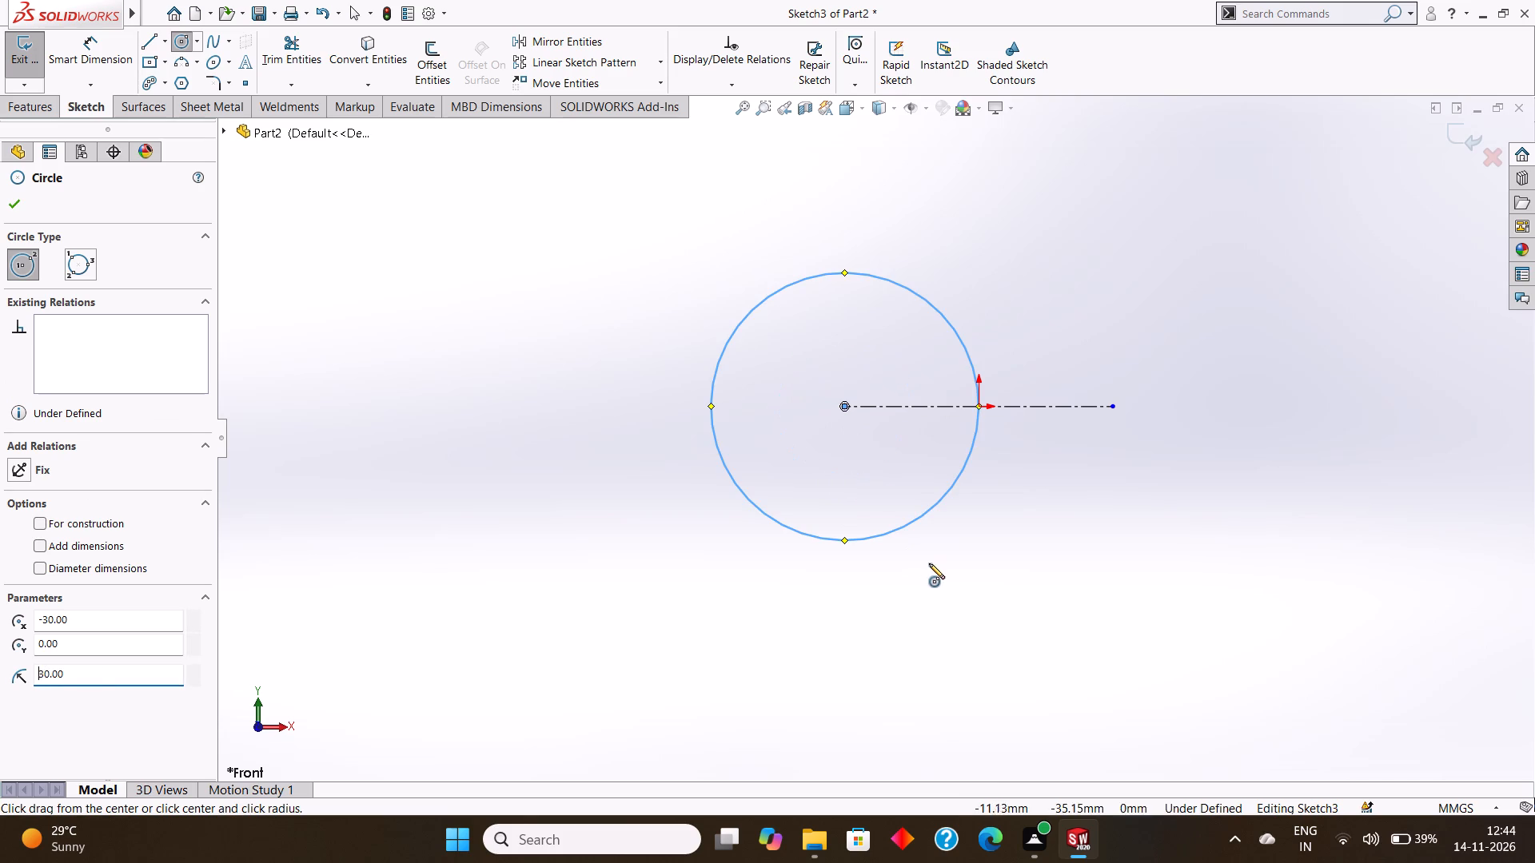
key("Escape")
key("Escape")
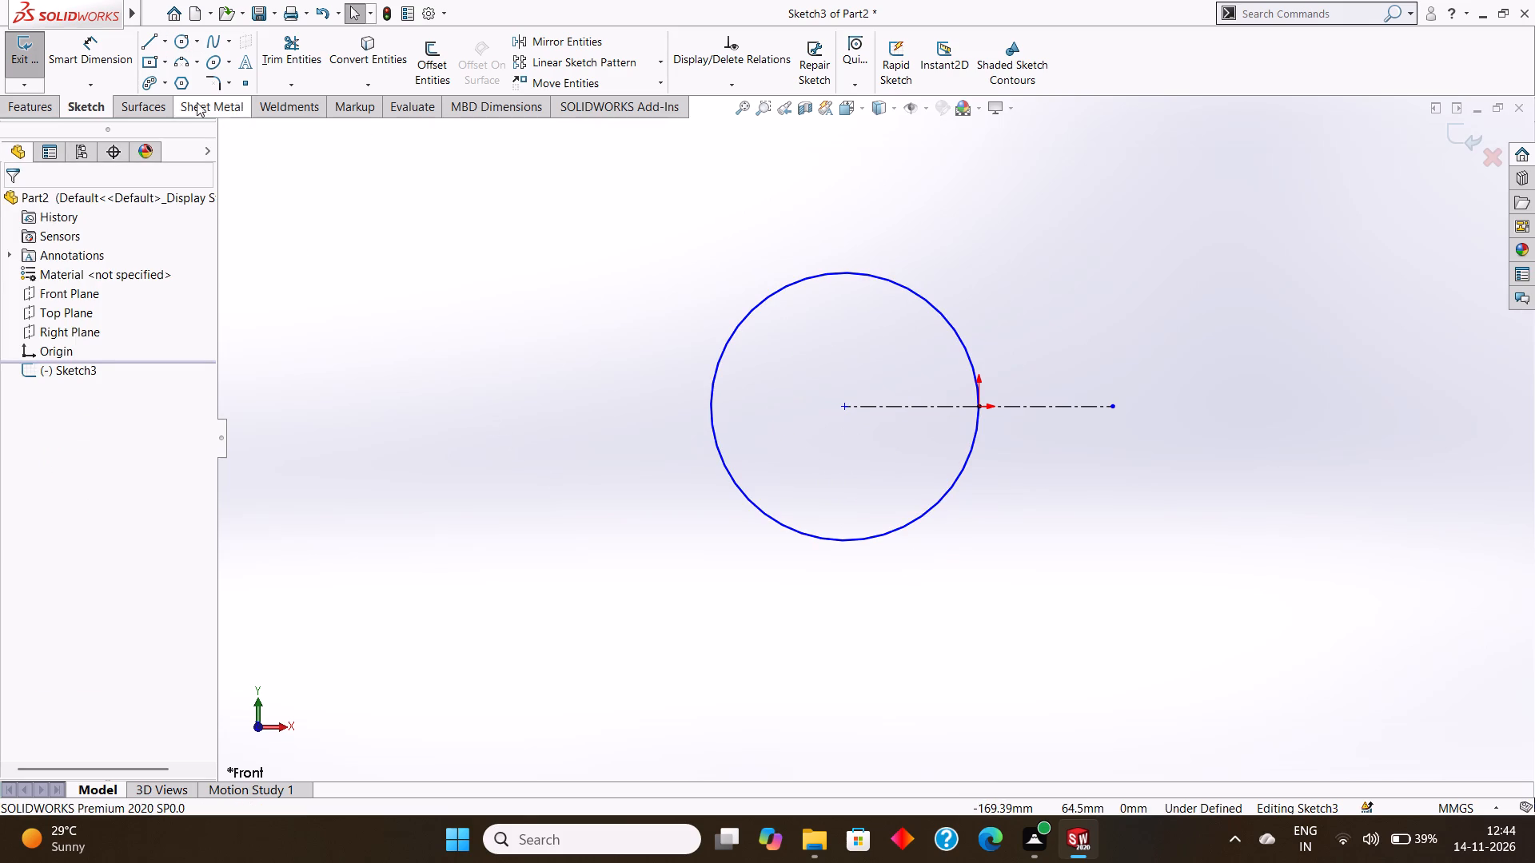
Draw a circle of radius 30 mm centred on the outer end of the positive-X centerline.
left_click(176, 38)
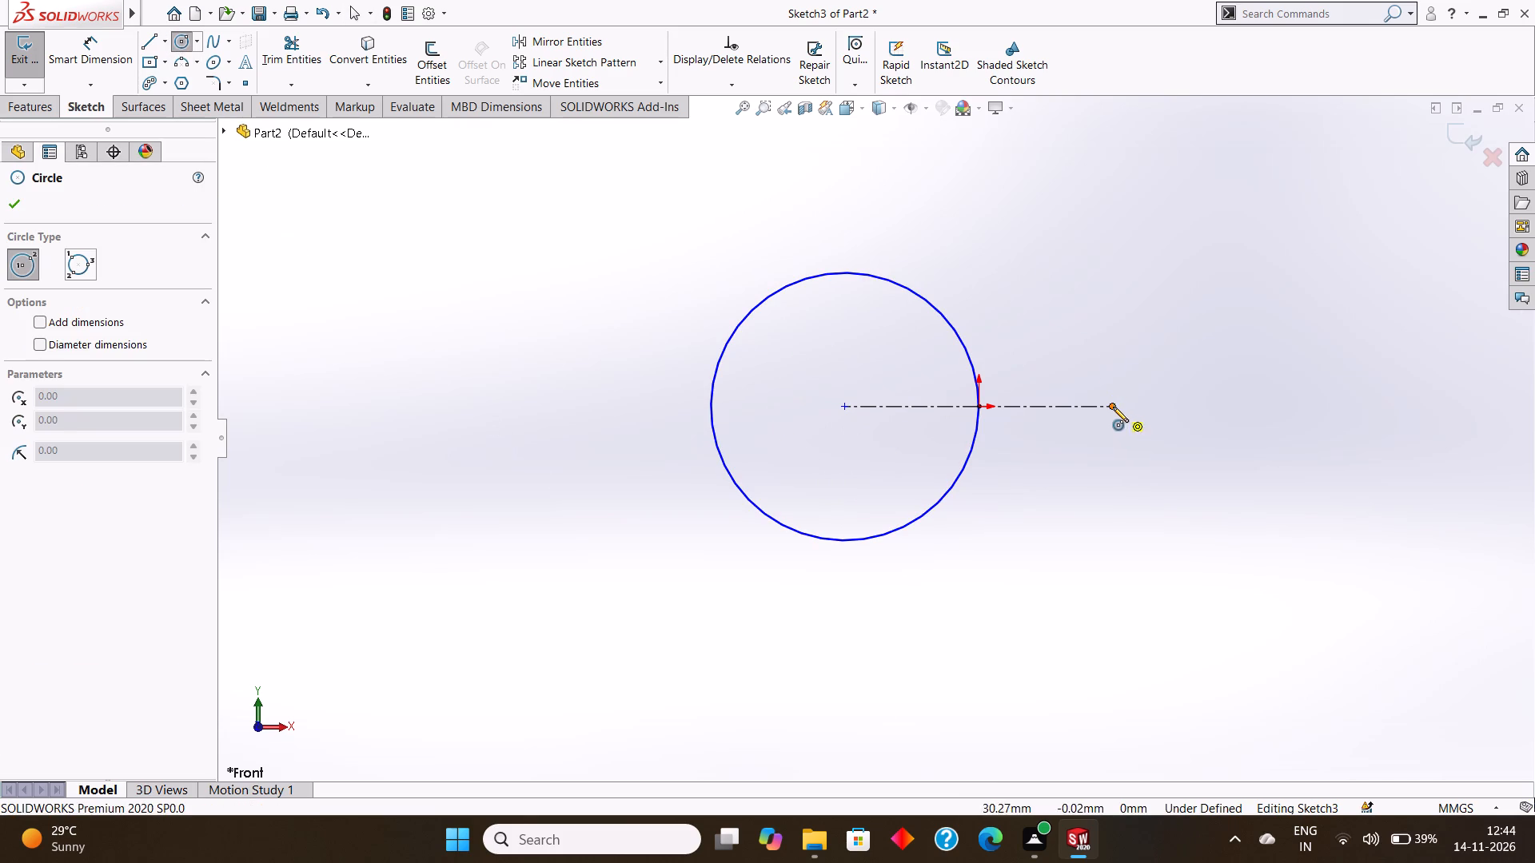
left_click_drag(1113, 407, 1178, 521)
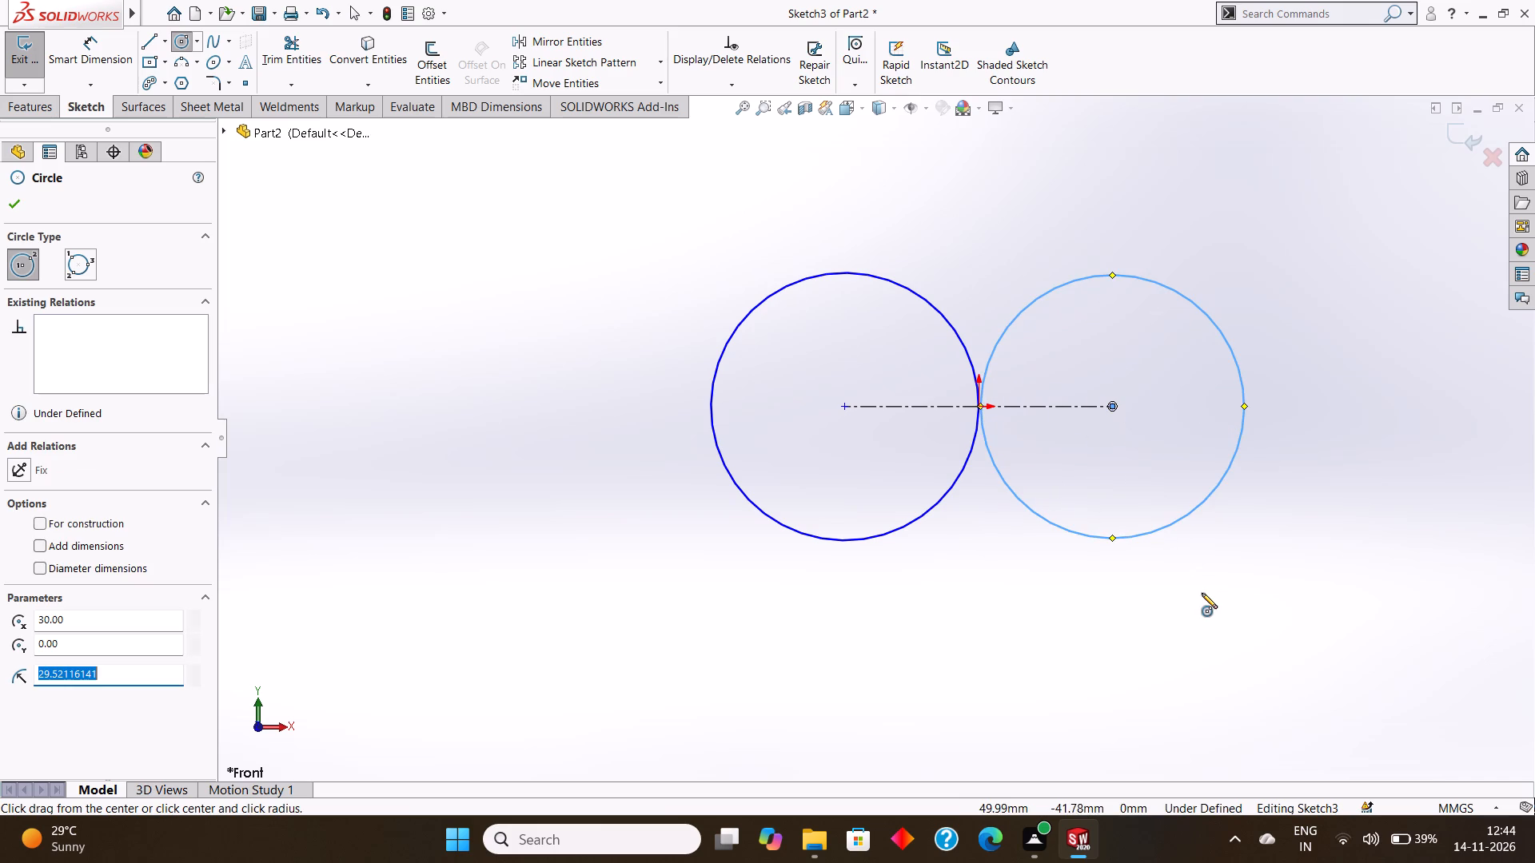
key("BackSpace")
type("30")
key("Return")
key("Escape")
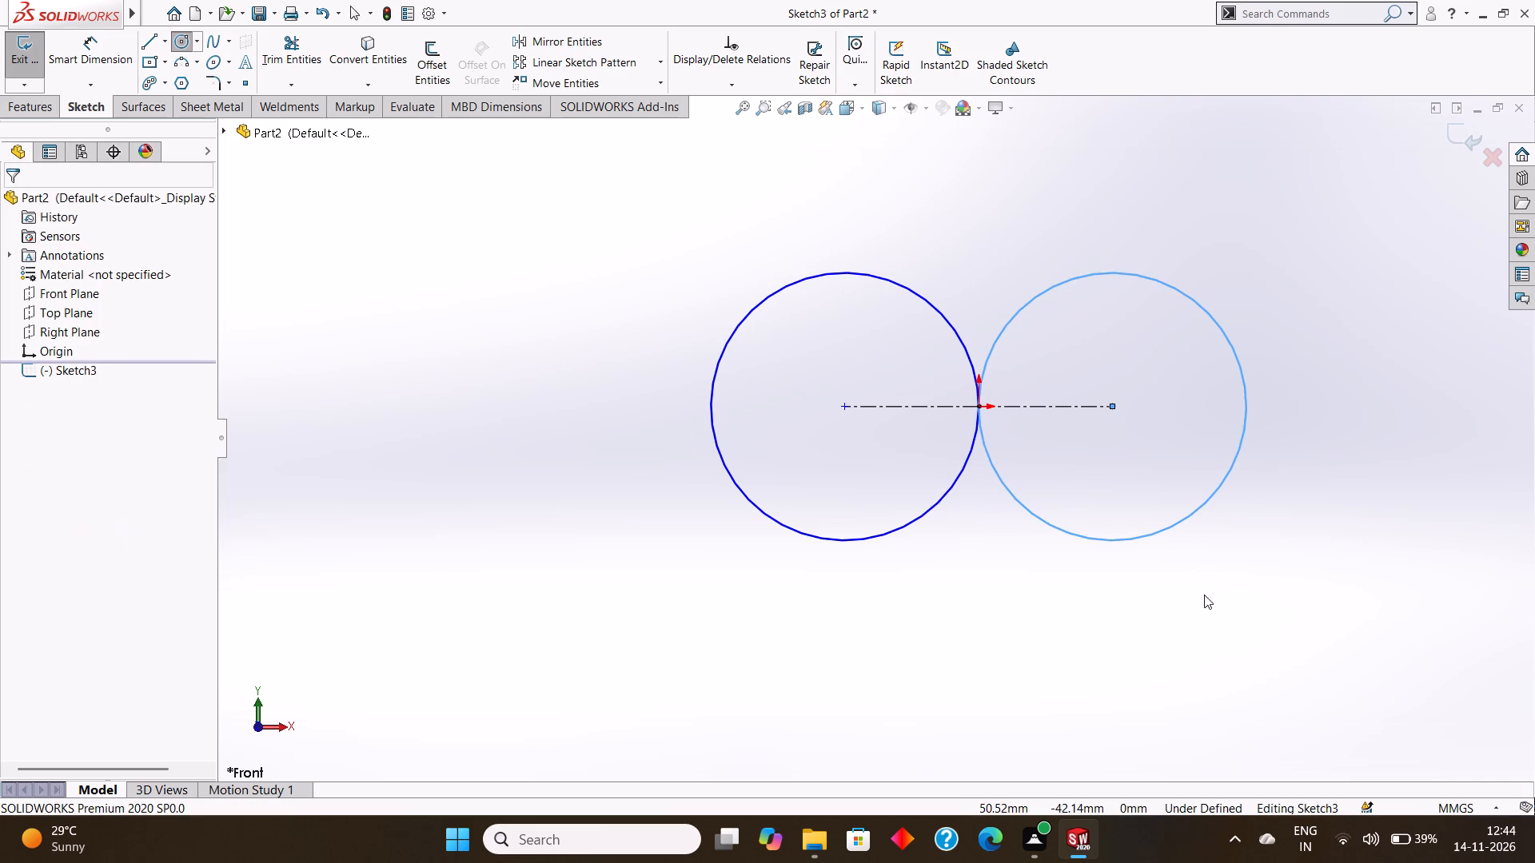
key("Escape")
Dimension the diameters of both circles, placing the dimensions above them.
left_click(95, 55)
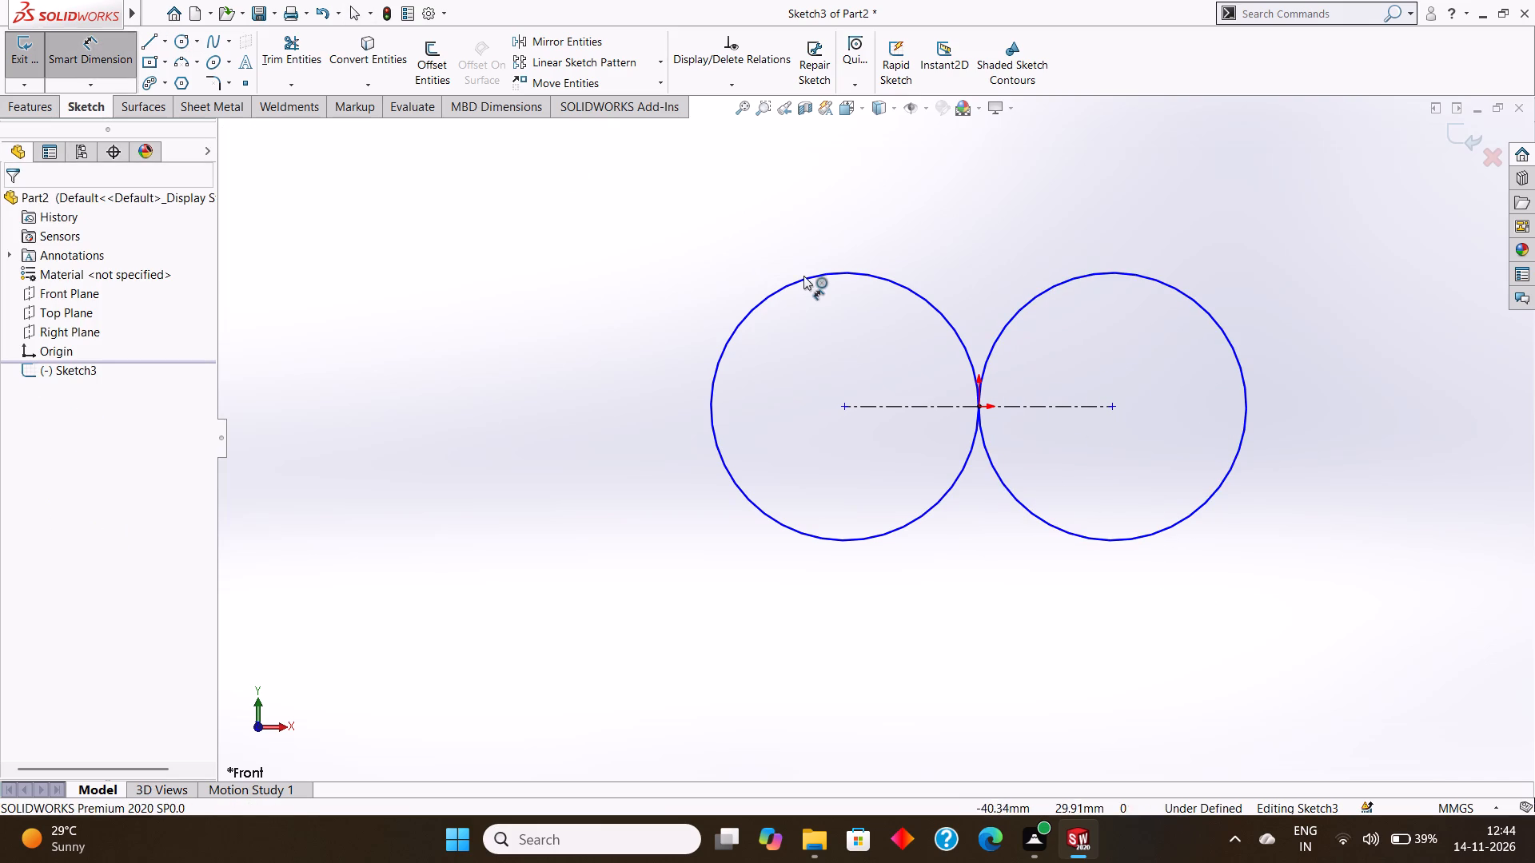
left_click(810, 279)
left_click(804, 187)
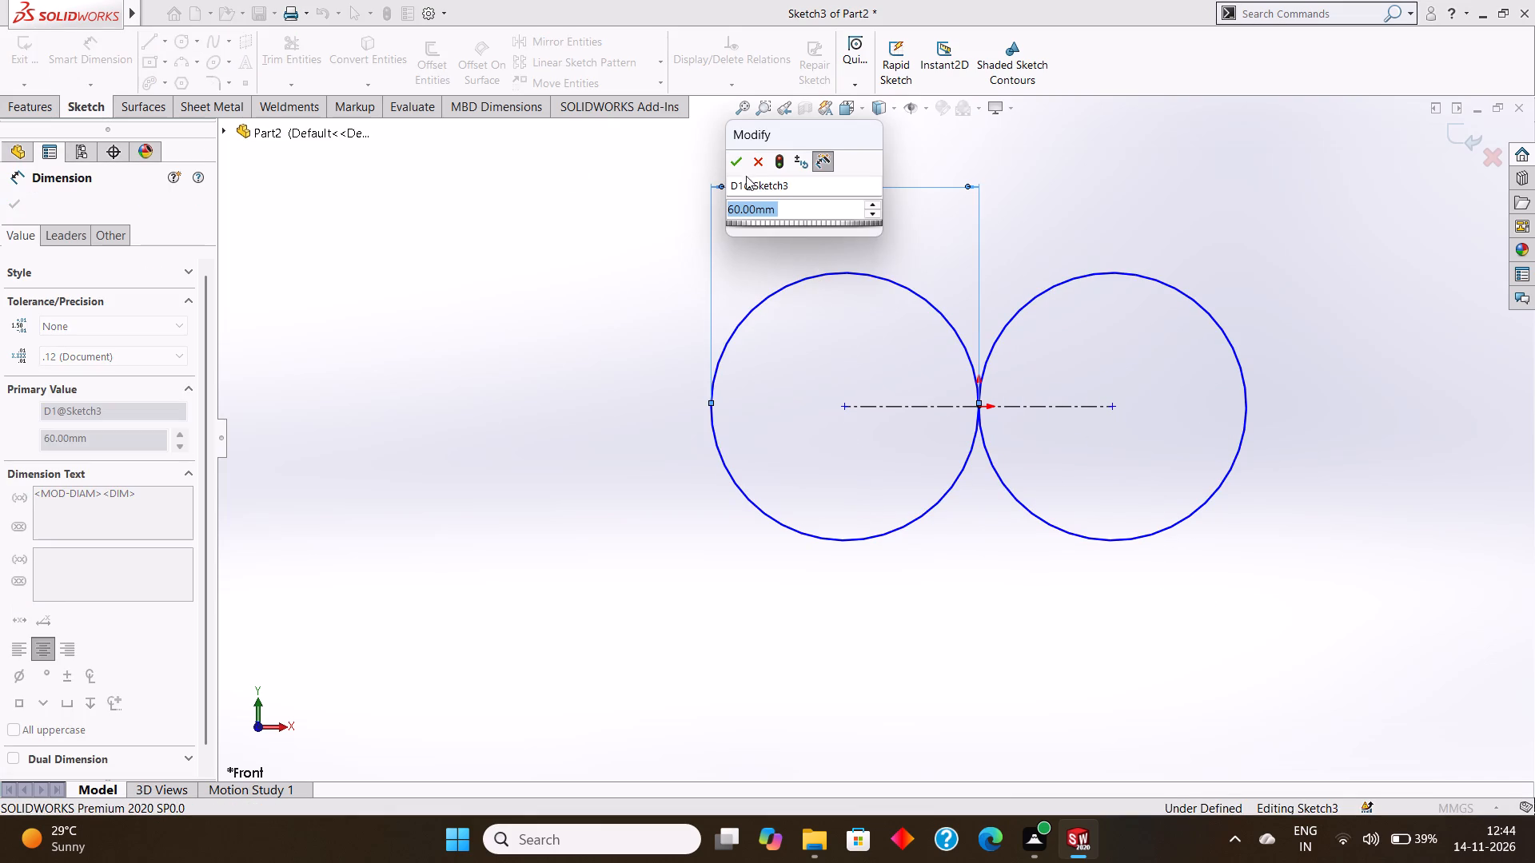
left_click(741, 166)
left_click(1103, 276)
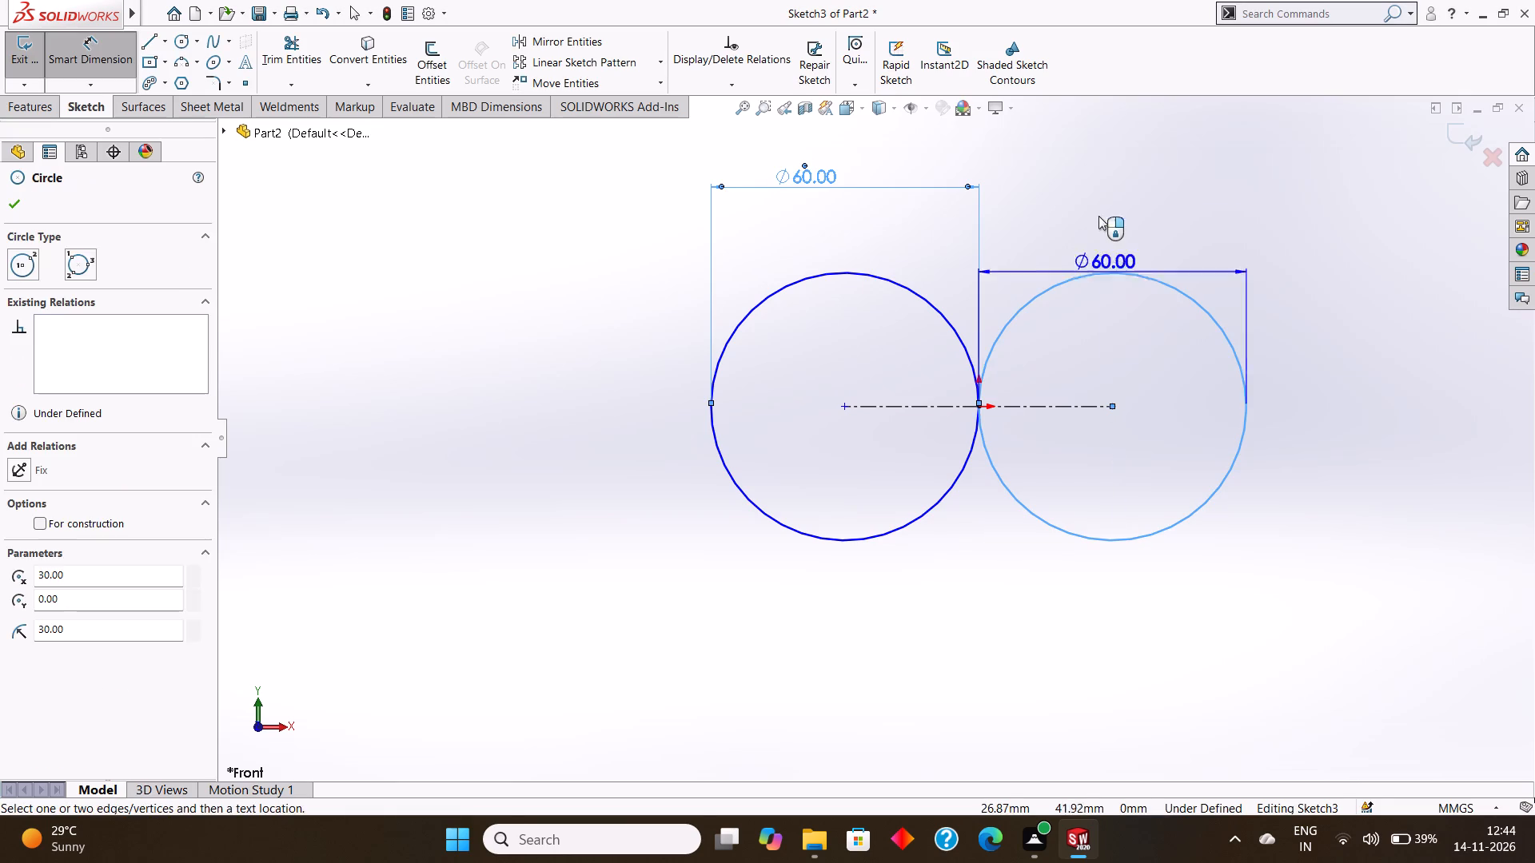
left_click(1098, 212)
left_click(1029, 181)
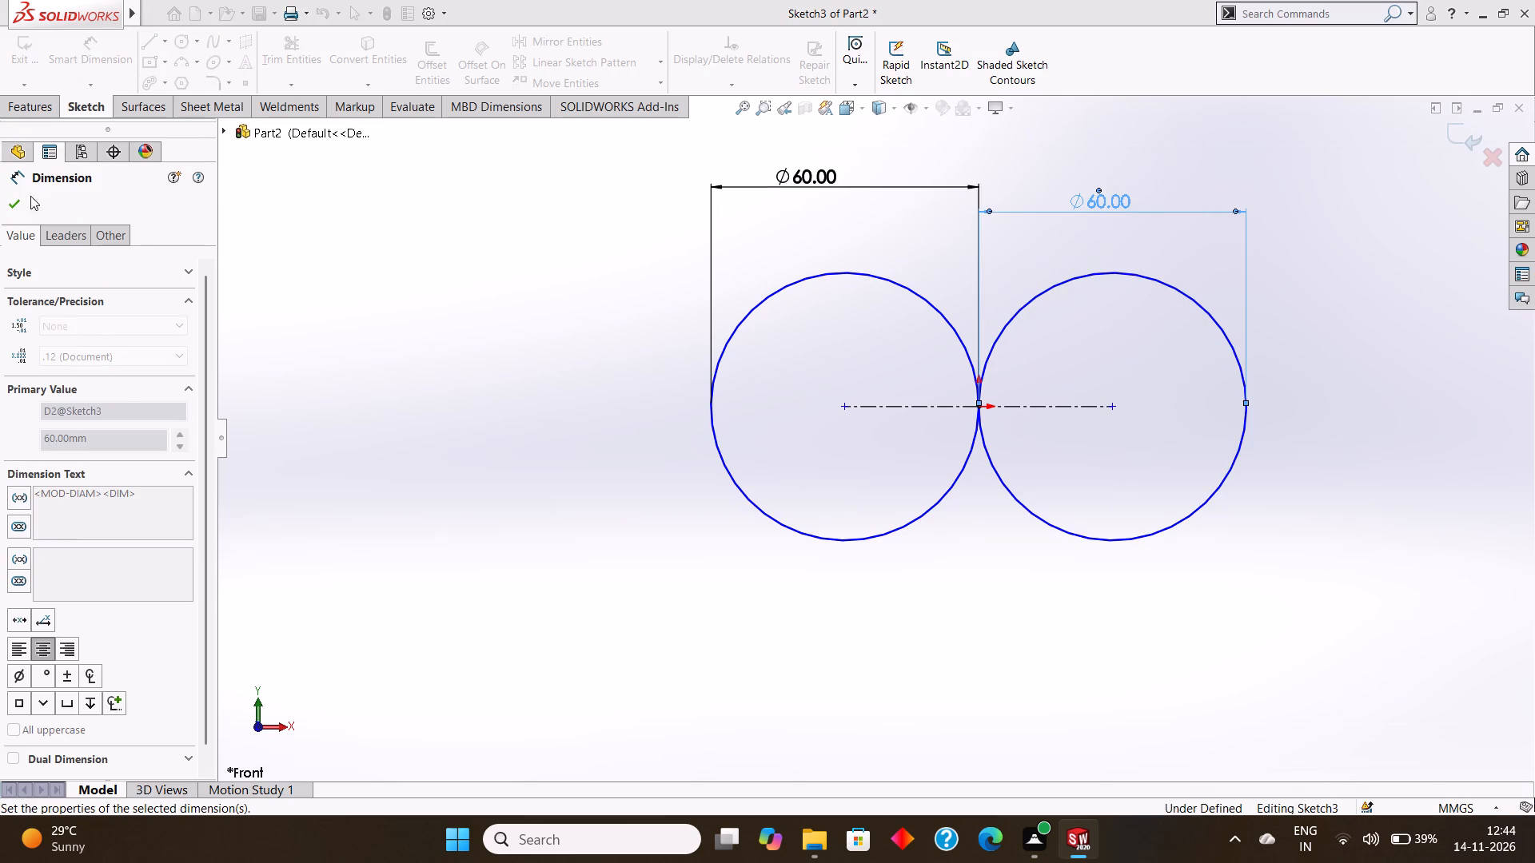
left_click(14, 200)
Dimension the horizontal distance from the origin to the centre of each circle.
left_click(84, 40)
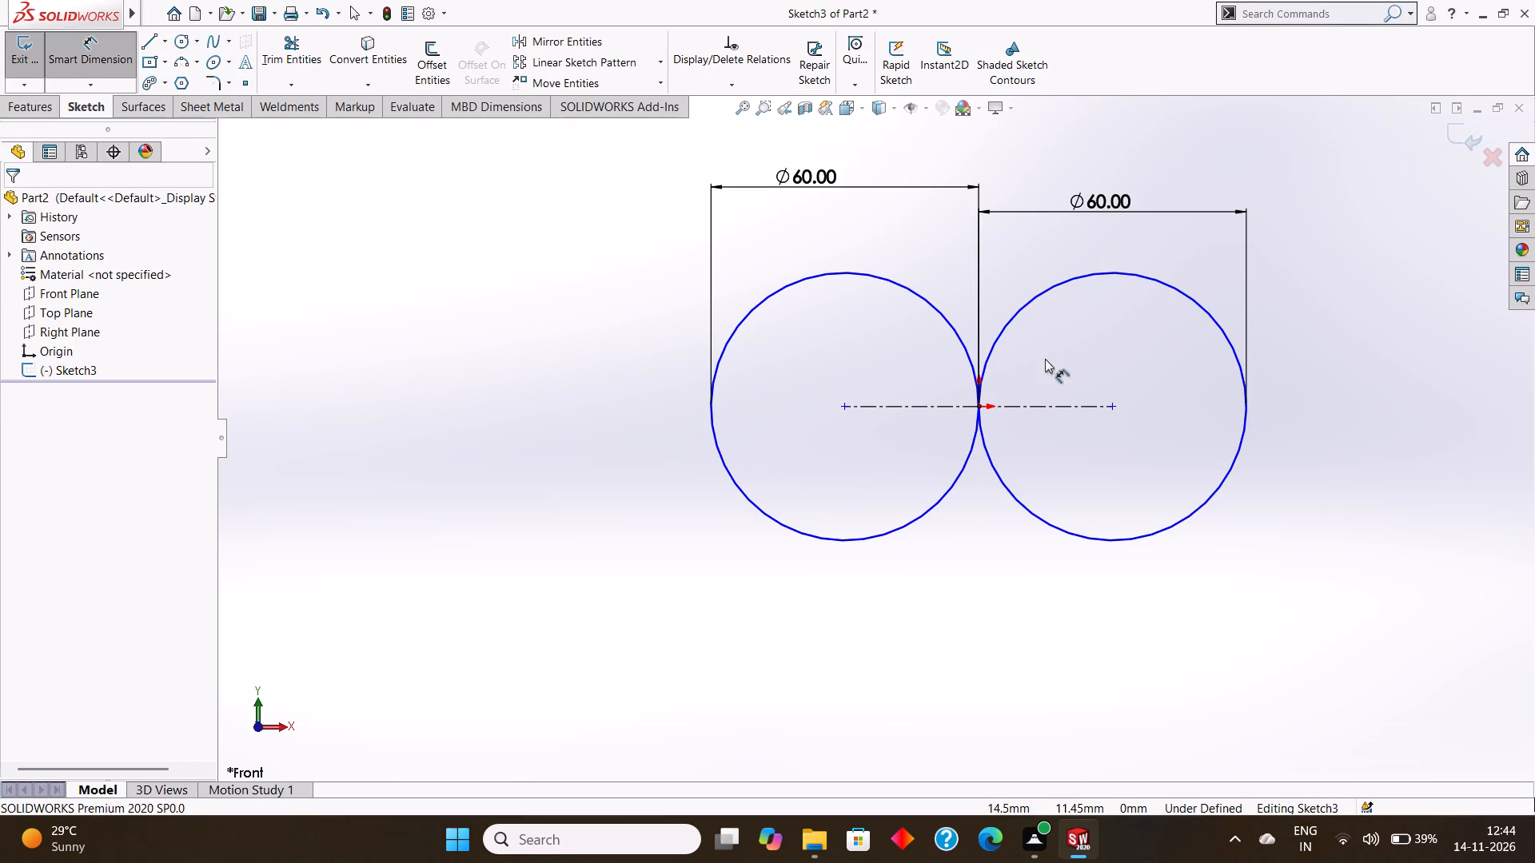
left_click(979, 406)
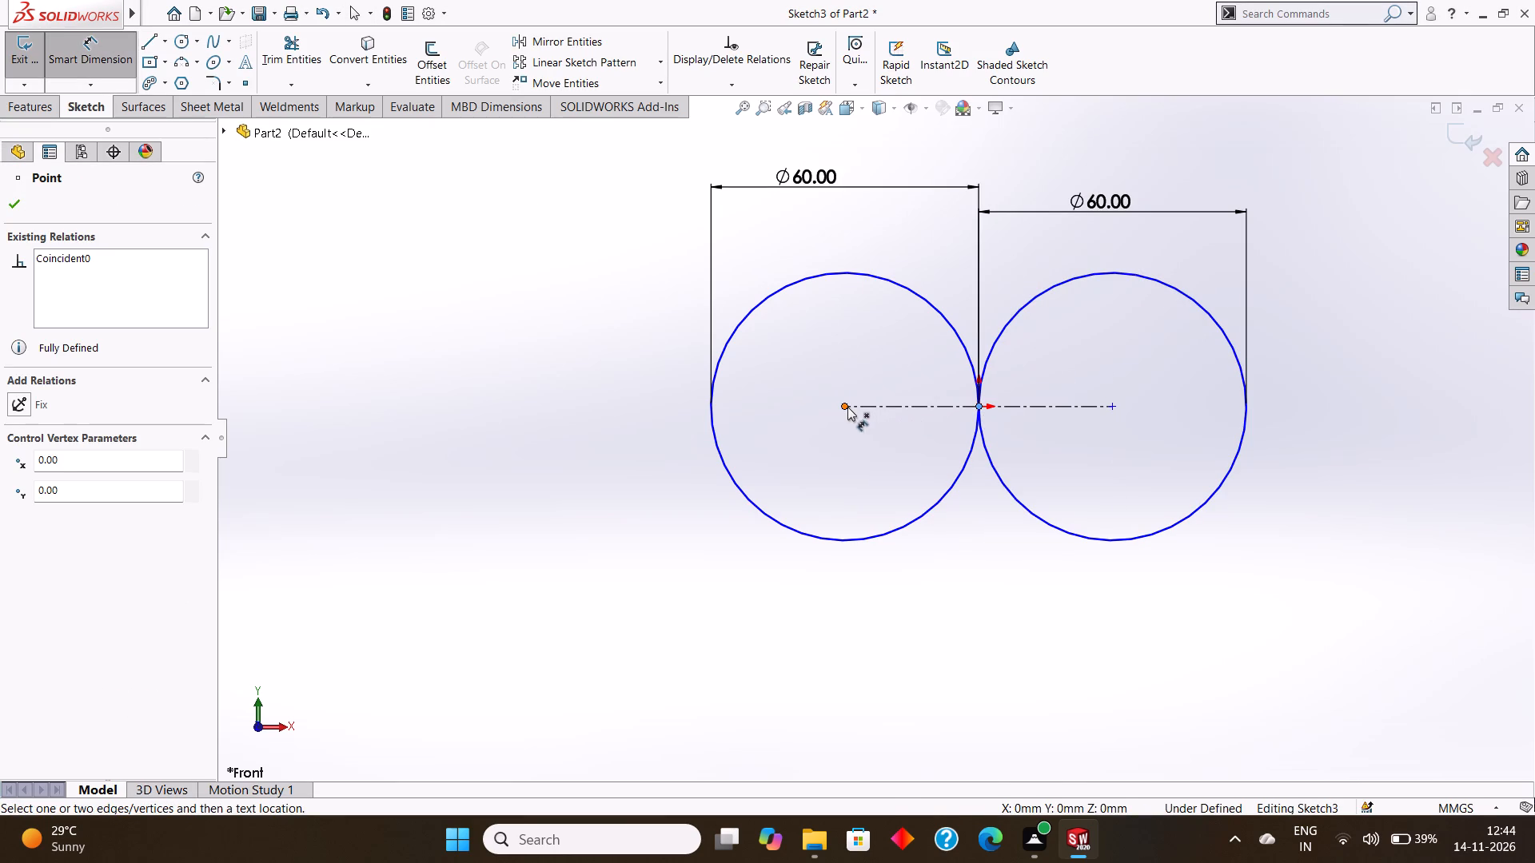
left_click(847, 407)
left_click(870, 222)
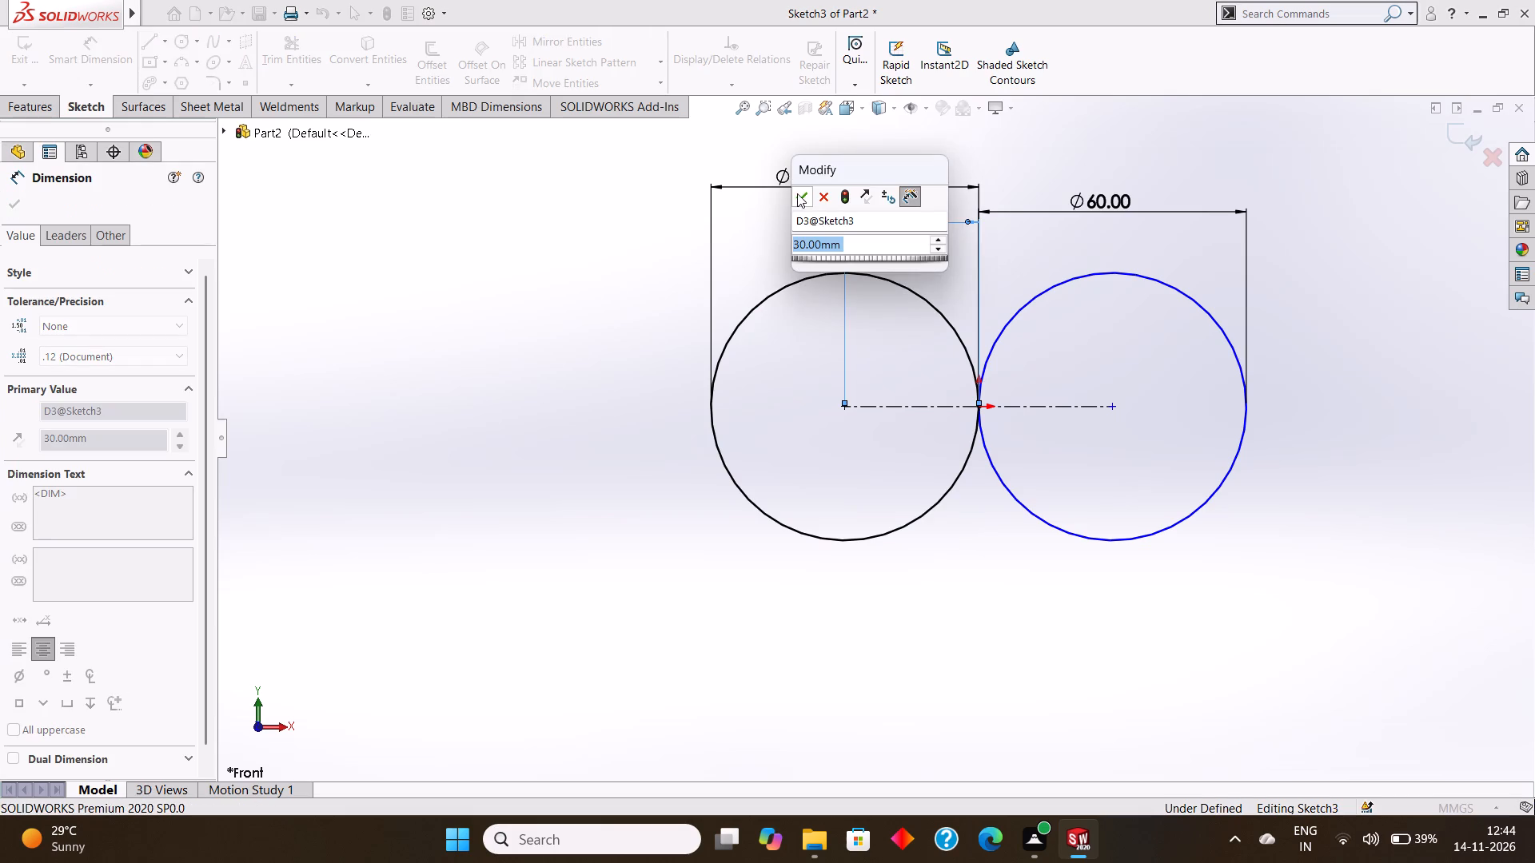
left_click(797, 193)
left_click(979, 408)
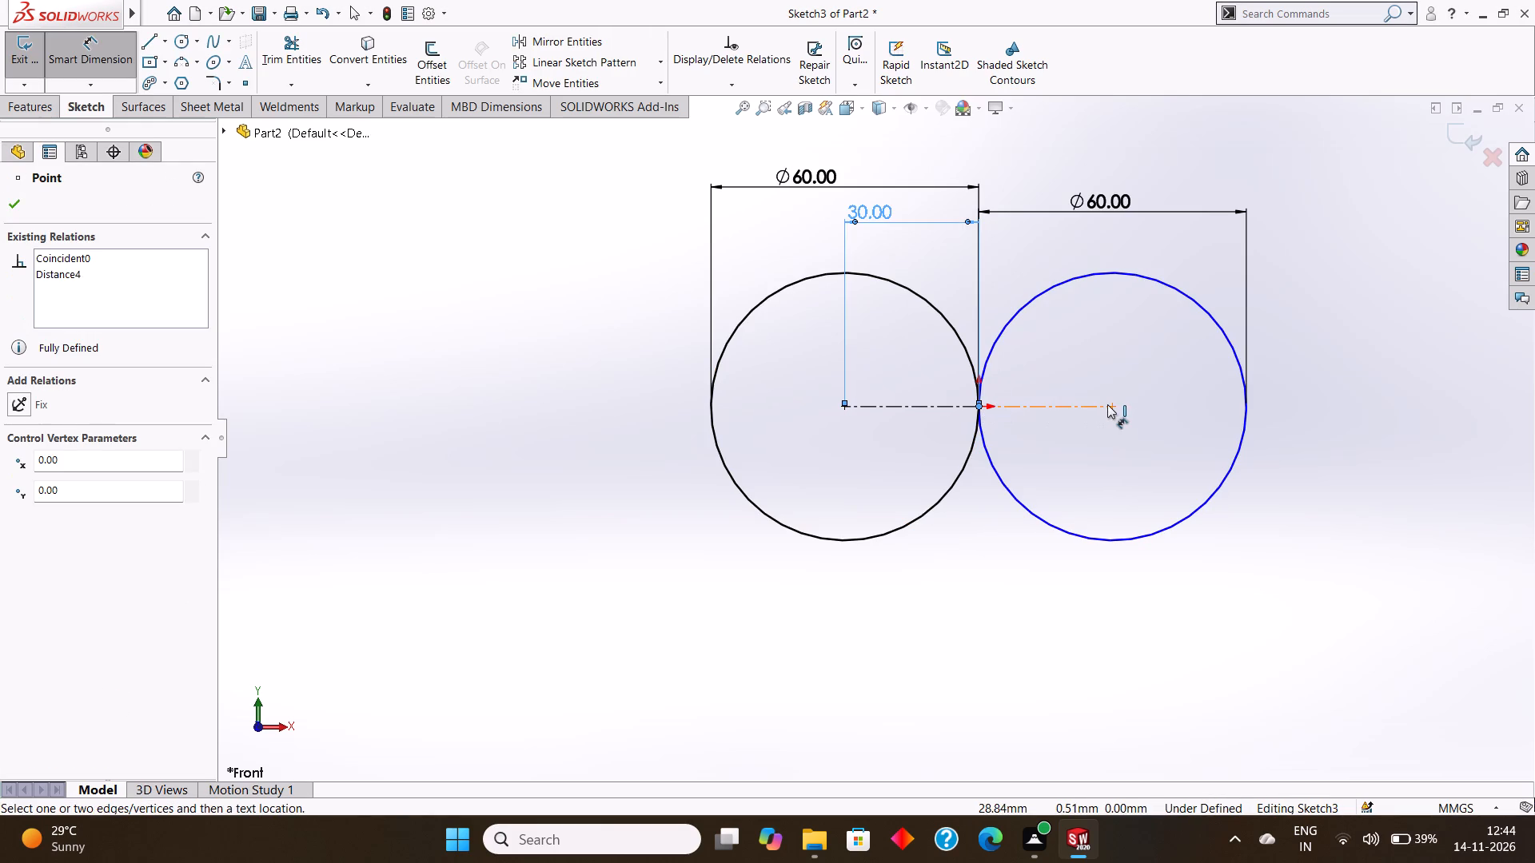
left_click(1113, 408)
left_click(1055, 240)
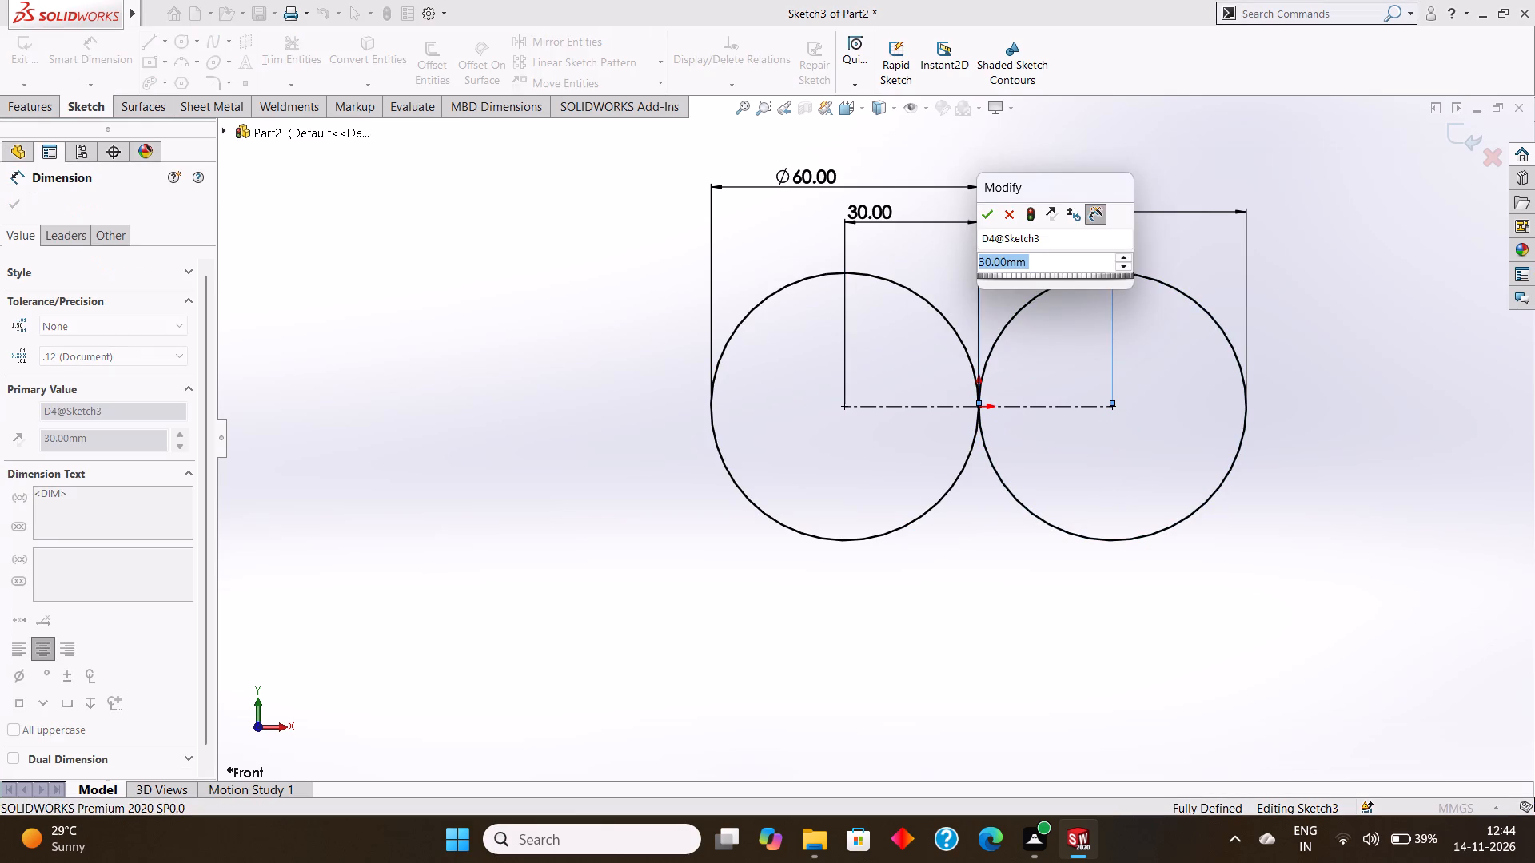
left_click(991, 217)
left_click(14, 193)
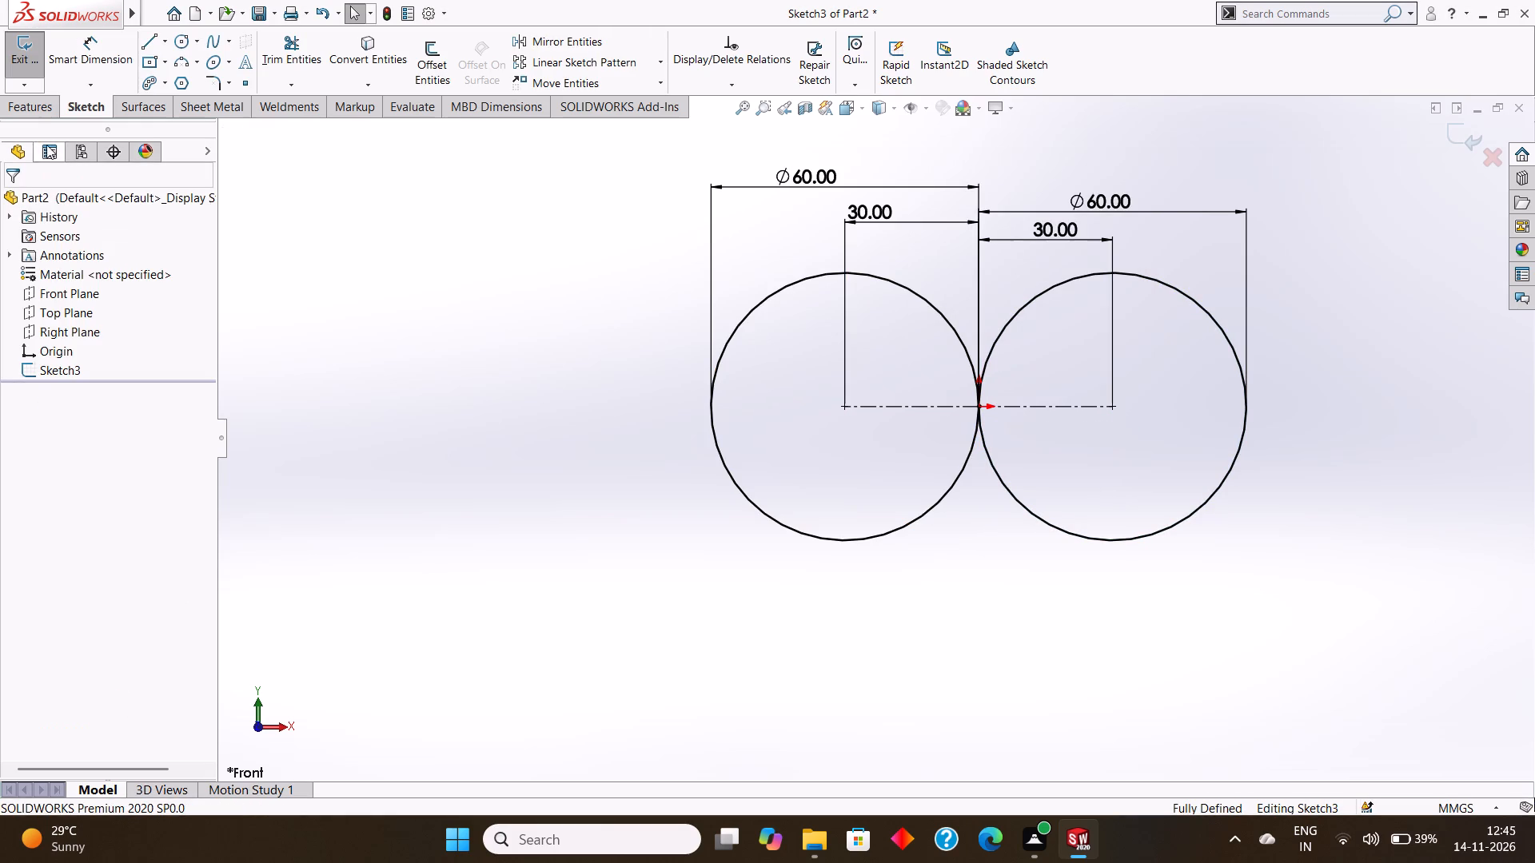
Draw two horizontal lines joining the circles, one between their topmost points and one between their lowest points.
left_click(50, 109)
left_click(90, 101)
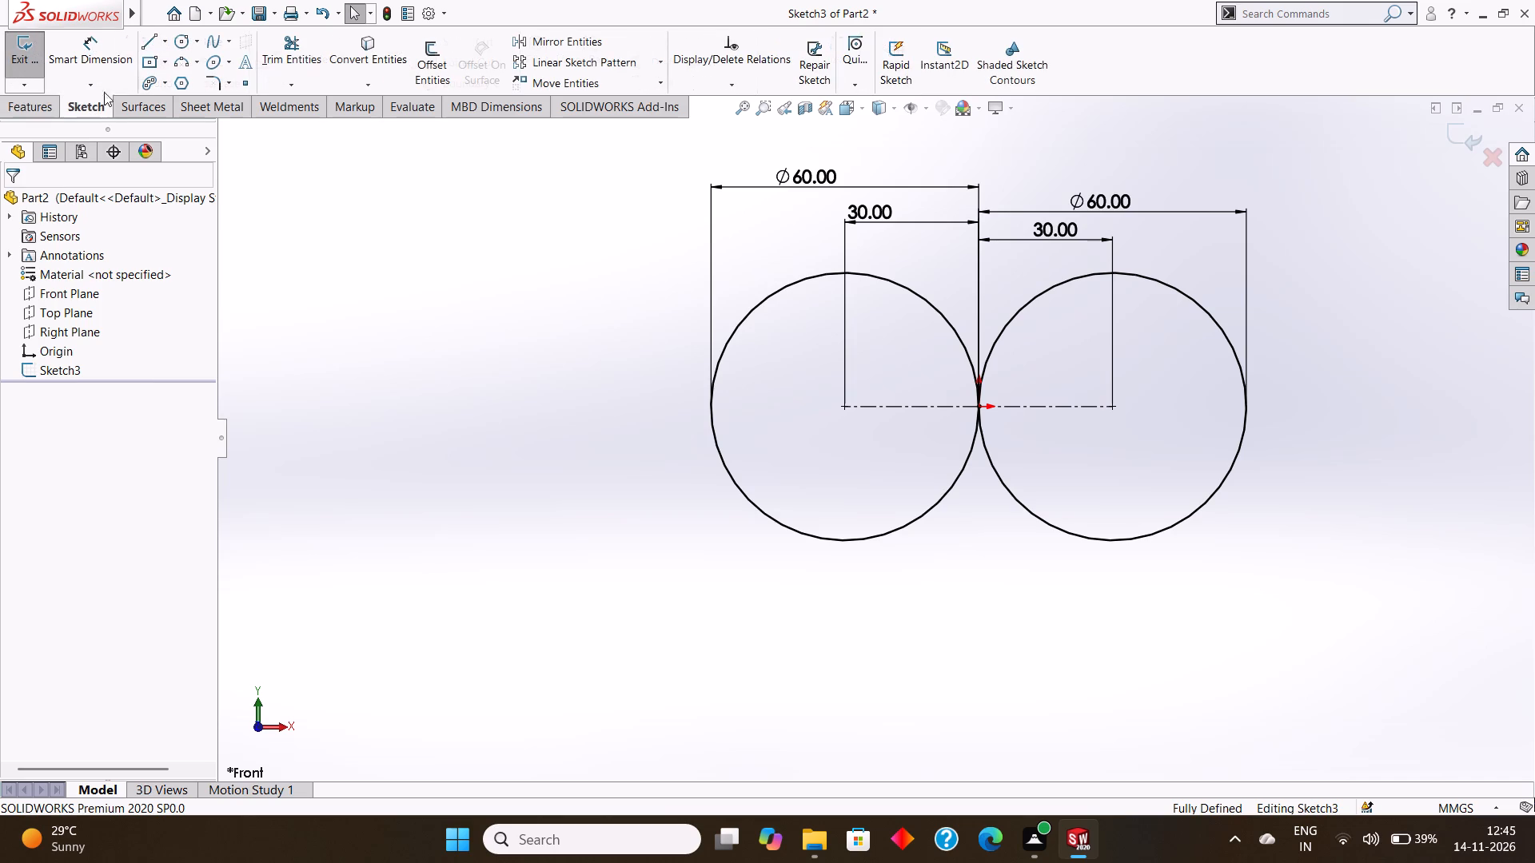
left_click(150, 42)
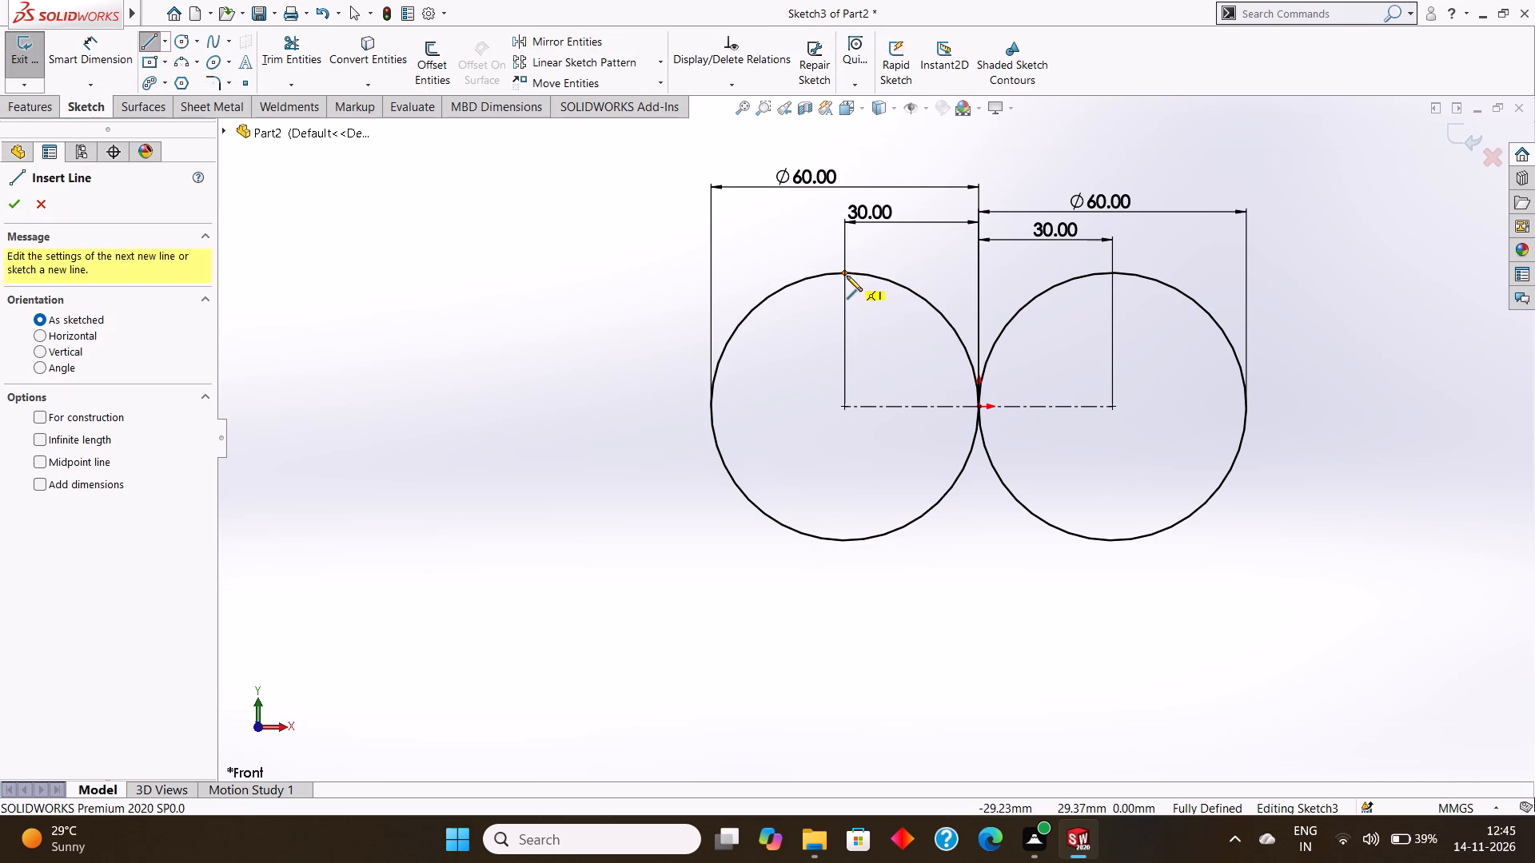
left_click(846, 276)
left_click(1114, 272)
key("Escape")
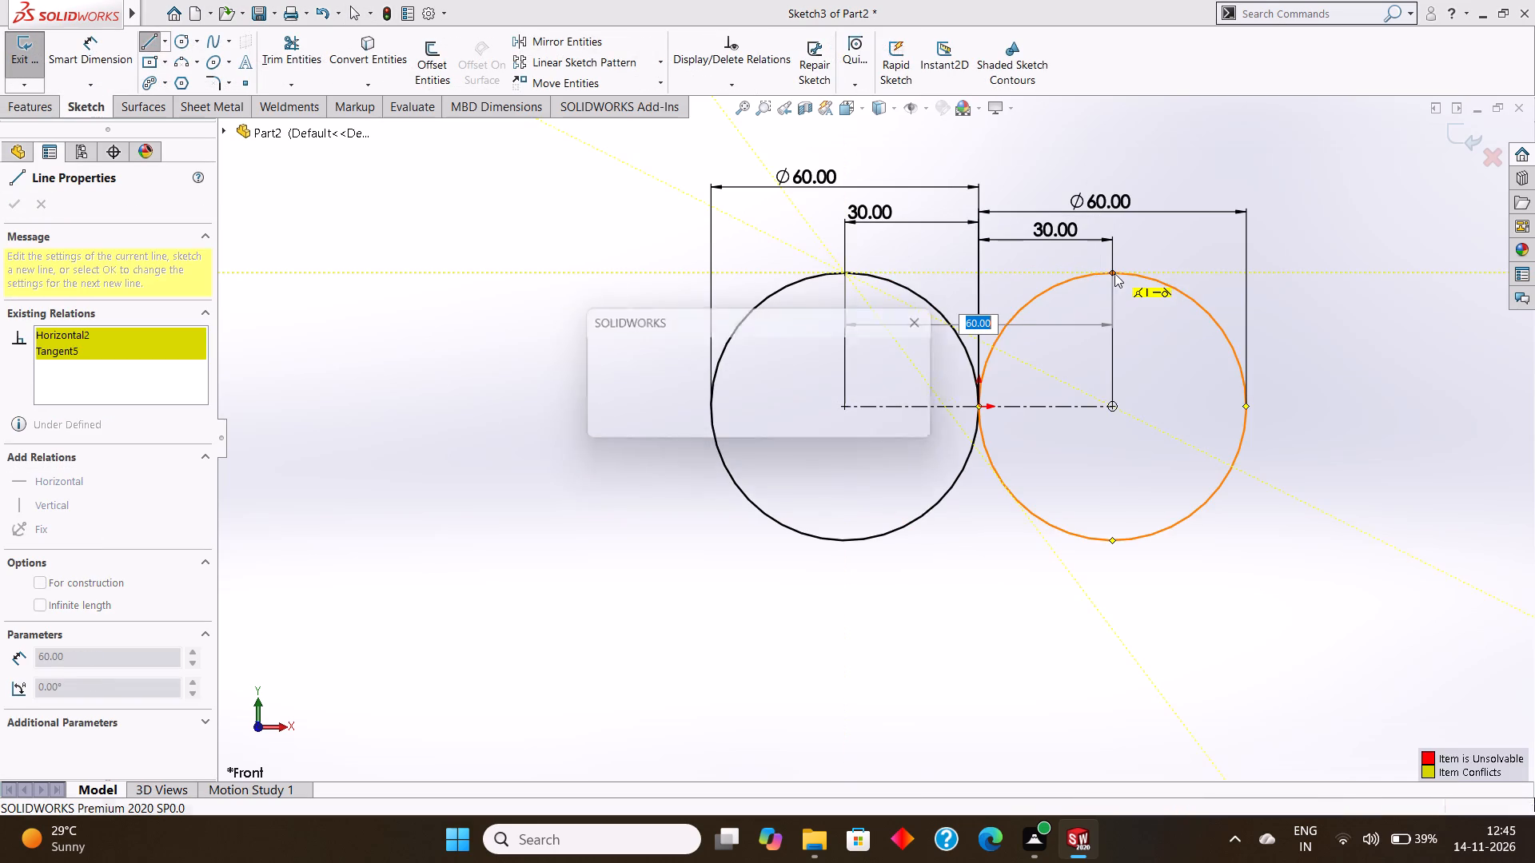
key("Escape")
key("Escape")
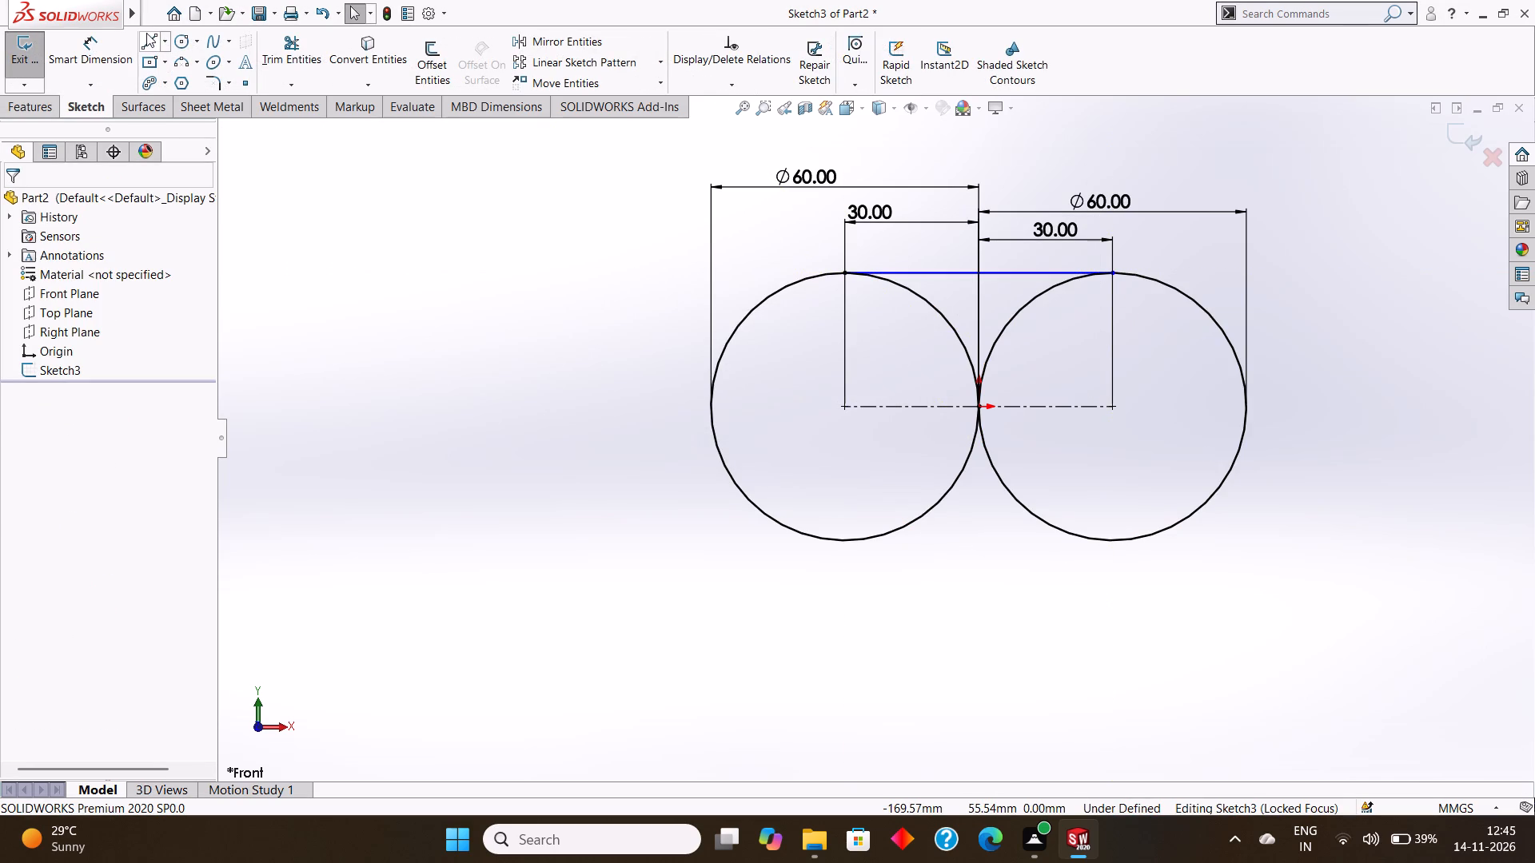
left_click(146, 33)
left_click(843, 539)
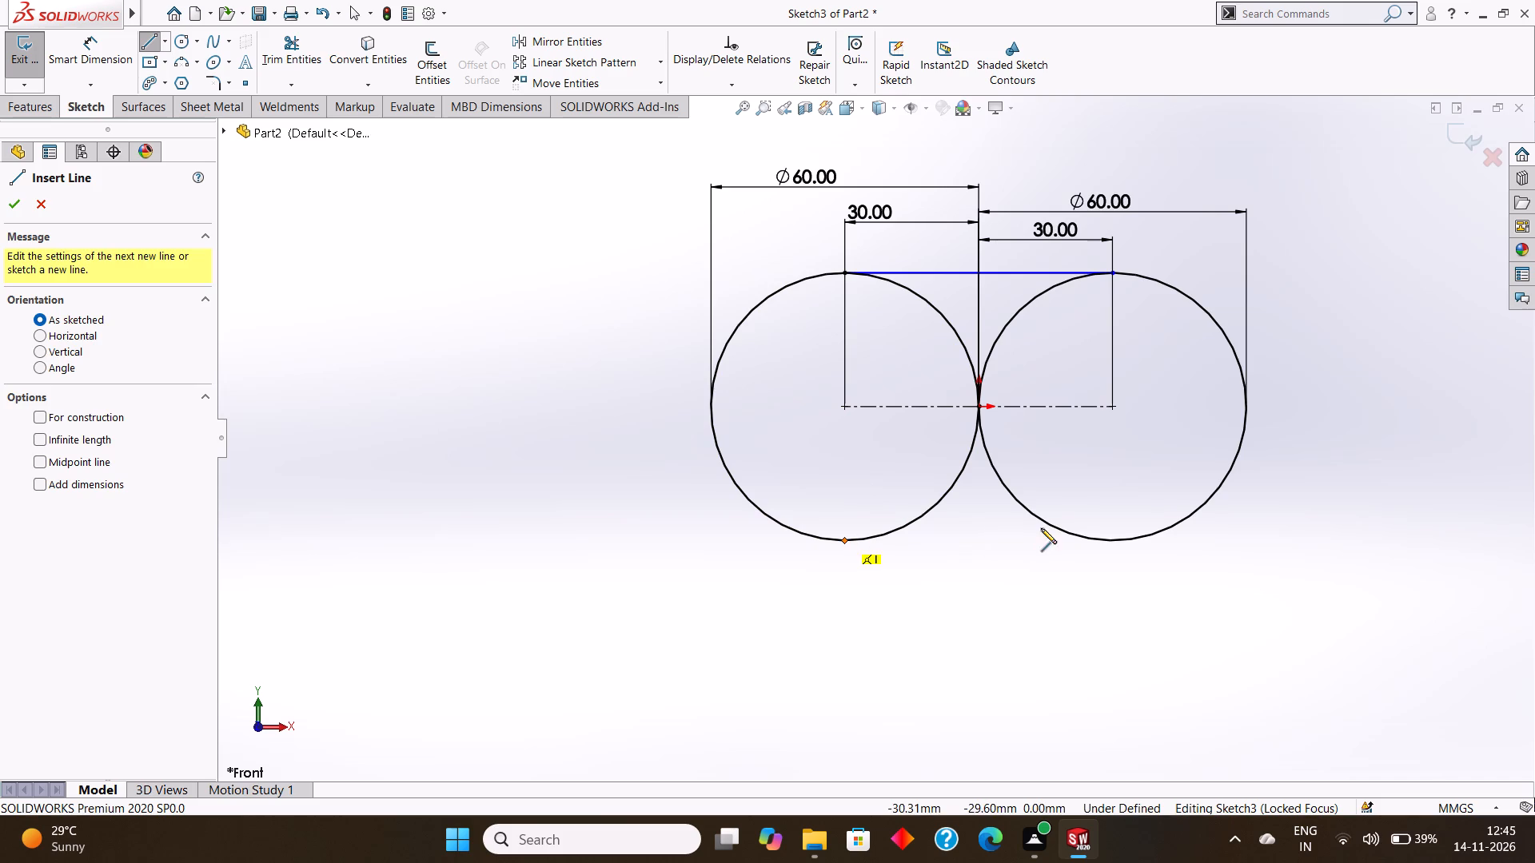
left_click(1114, 539)
key("Escape")
key("Escape")
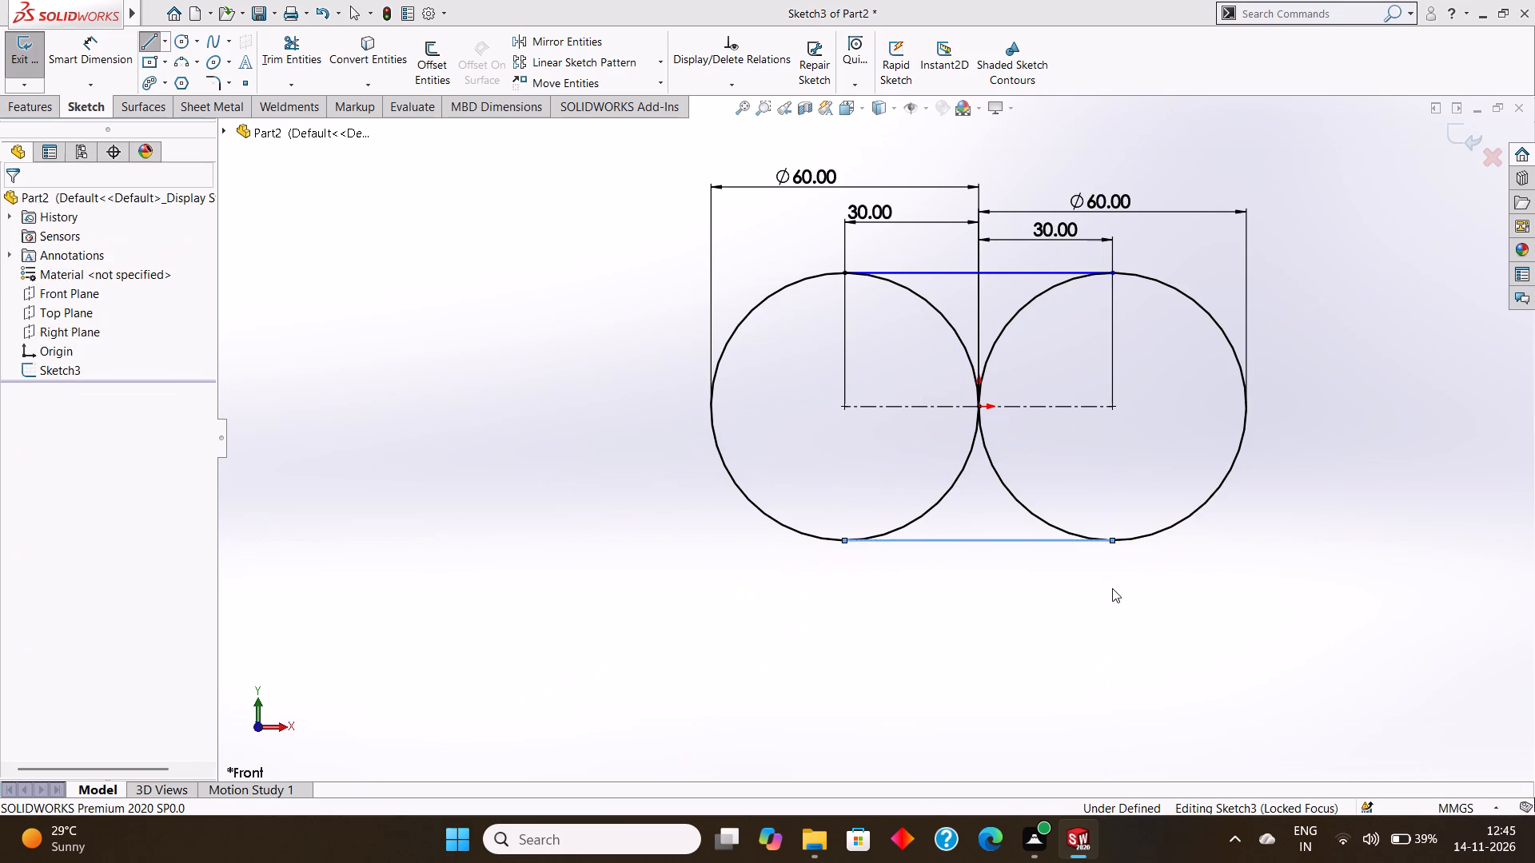
key("Escape")
Trim away the inner halves of both circles to leave a closed slot-shaped outline.
left_click(304, 46)
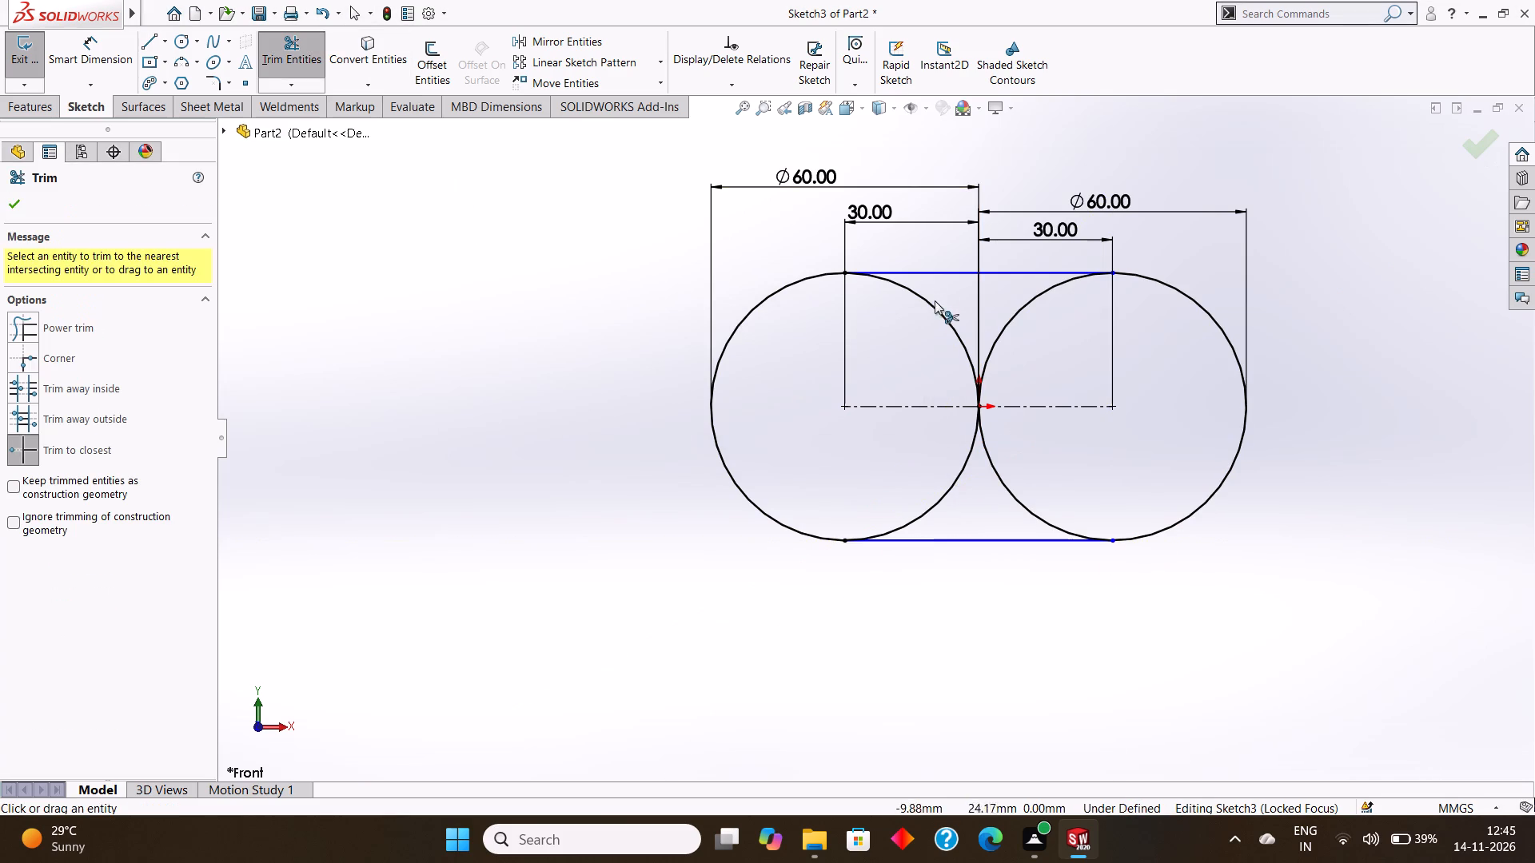
left_click(926, 300)
left_click(971, 447)
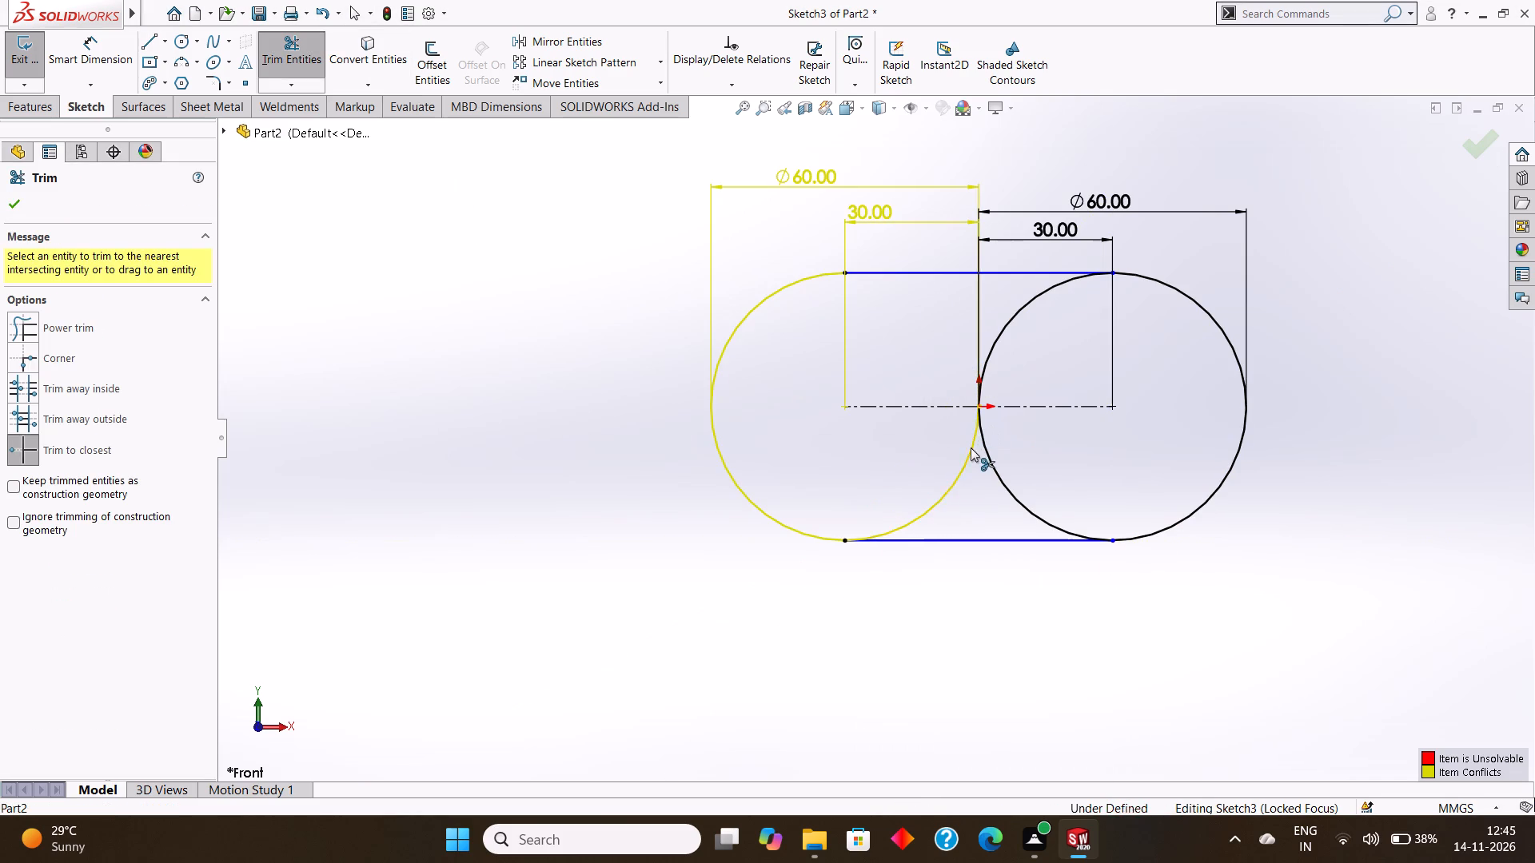
left_click(1030, 303)
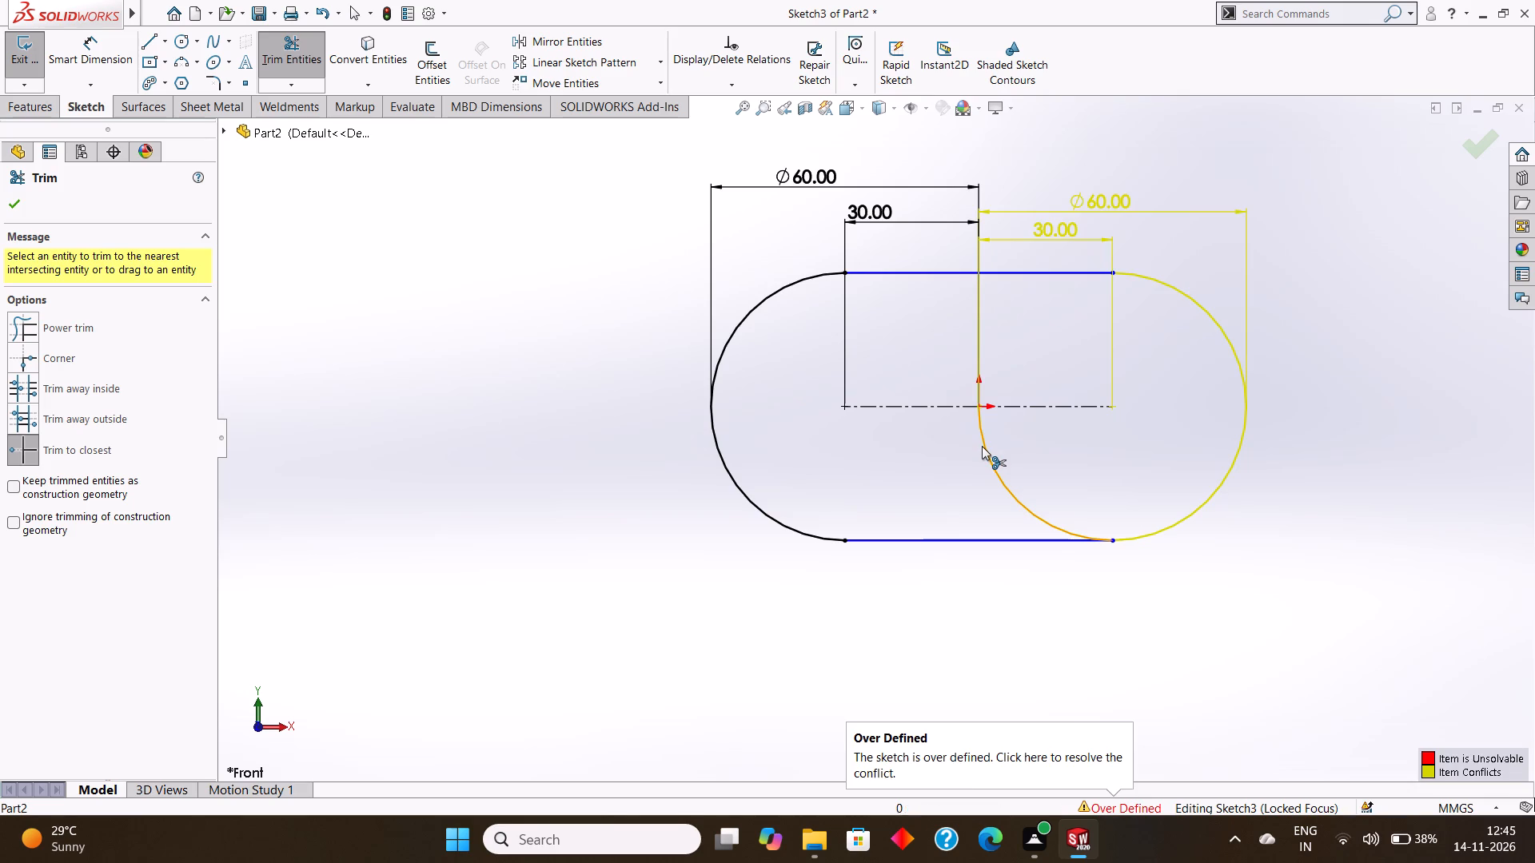
left_click(982, 446)
key("Escape")
key("Escape")
Dimension the length of the slot outline's upper straight line.
left_click(84, 53)
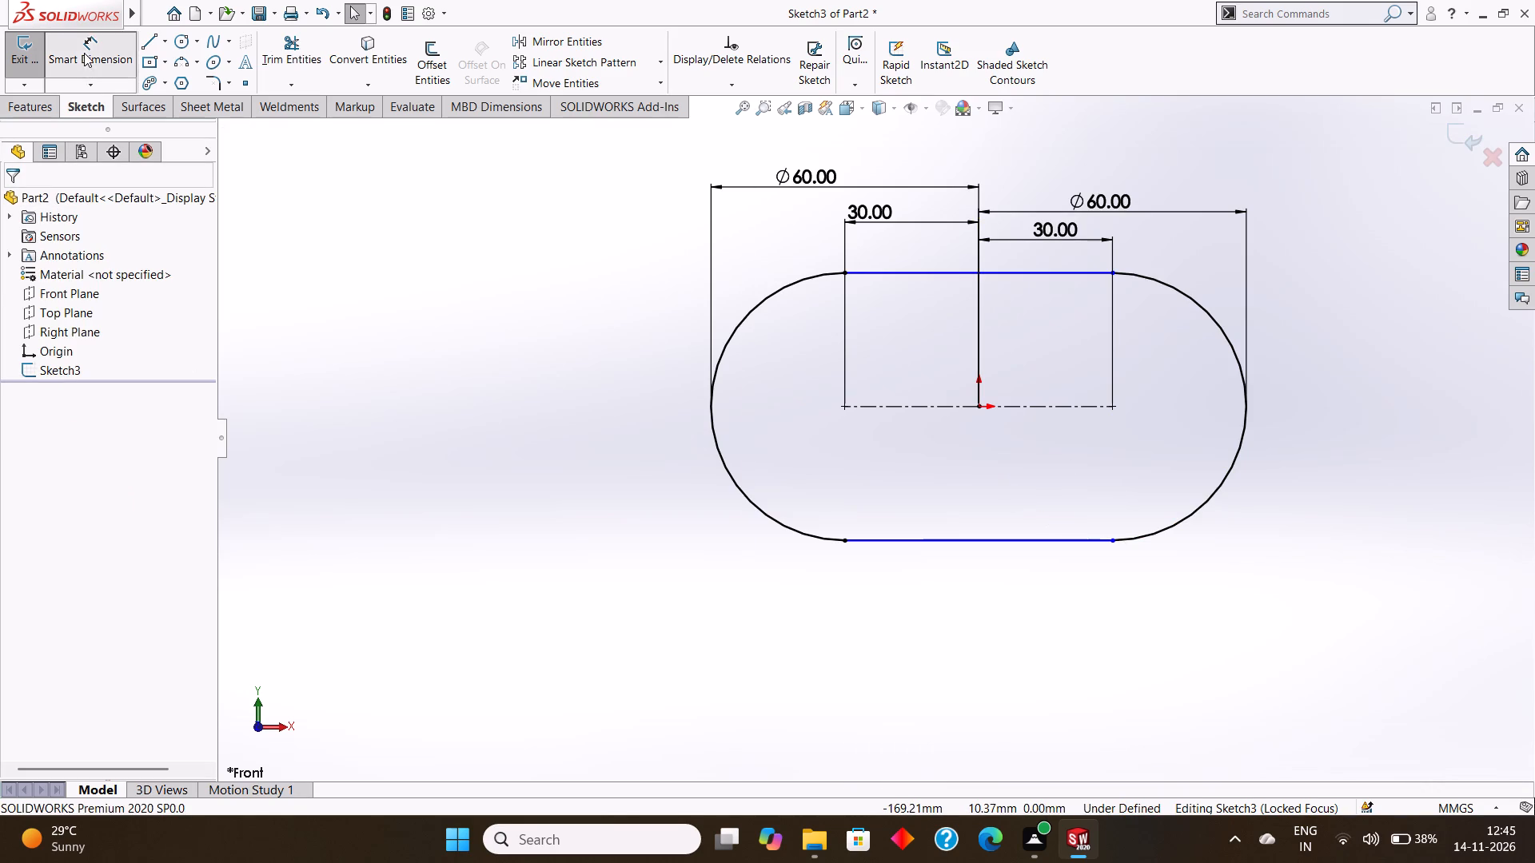
left_click(928, 272)
left_click(924, 165)
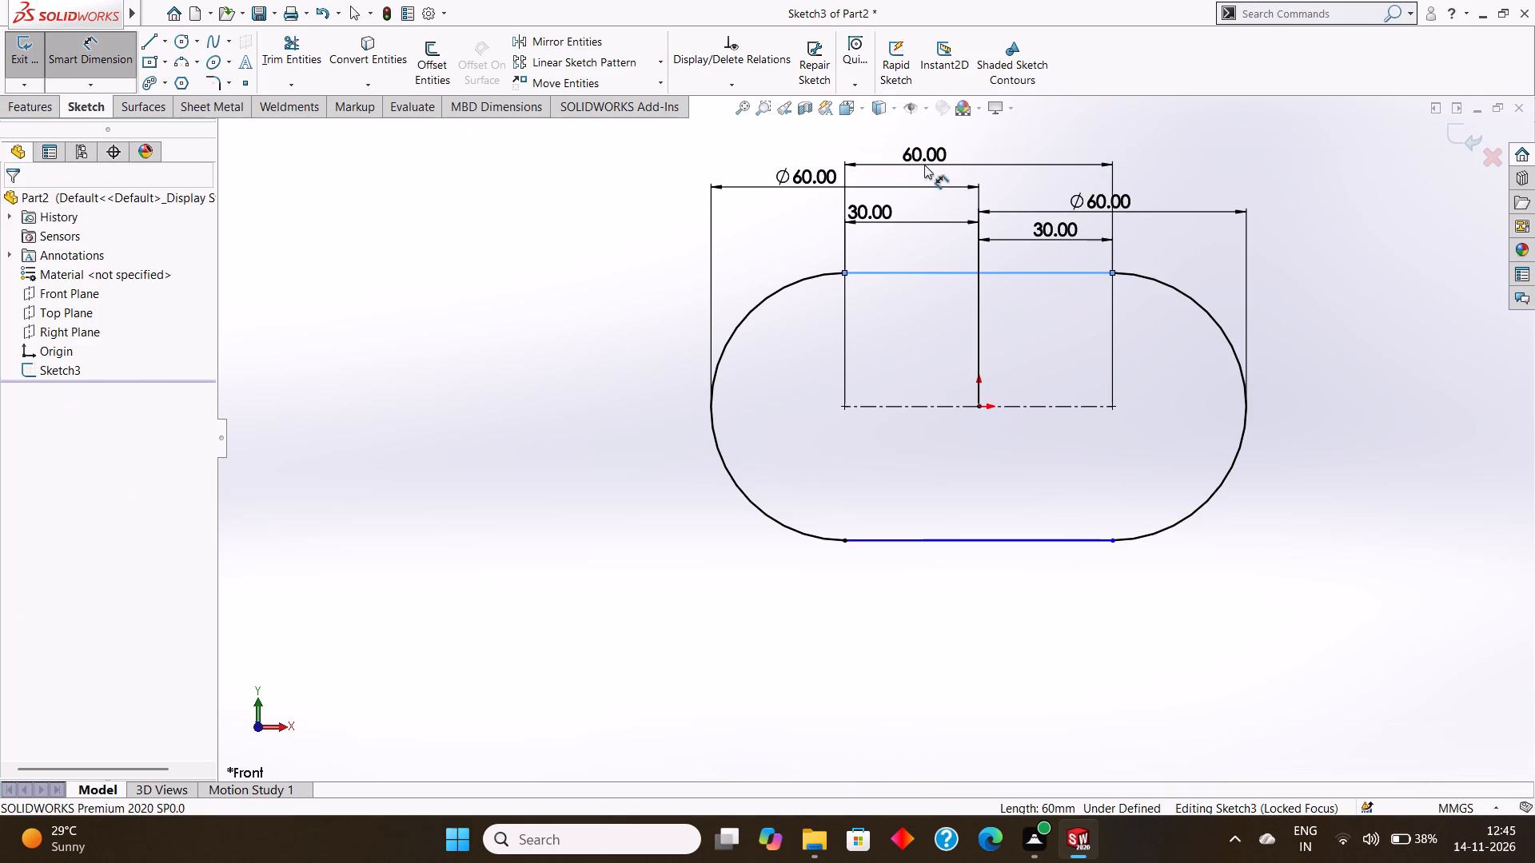
left_click(859, 137)
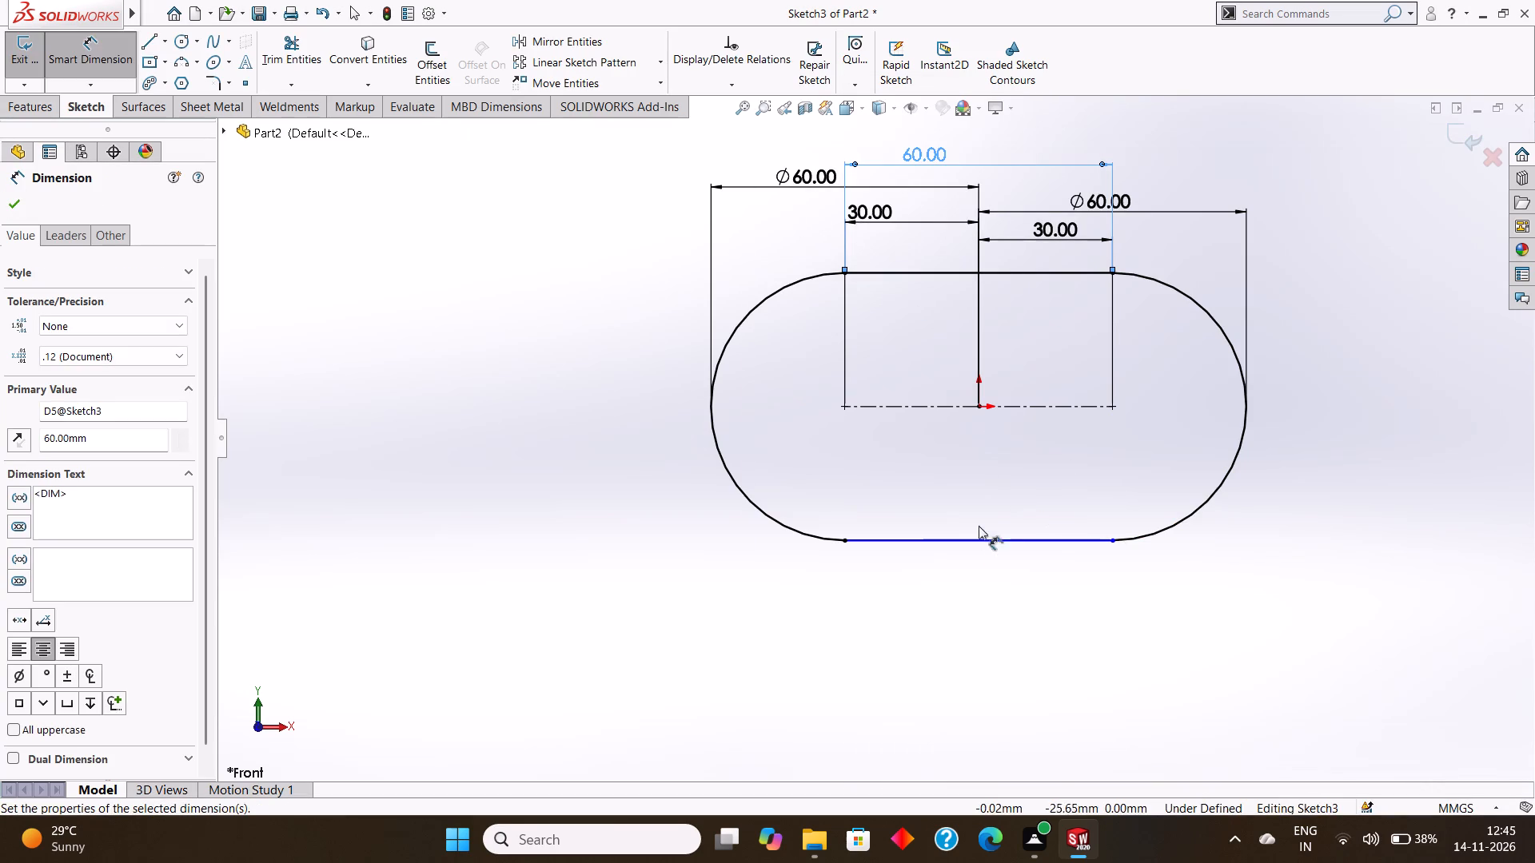
Dimension the length of the slot outline's lower straight line.
left_click(977, 544)
left_click(972, 614)
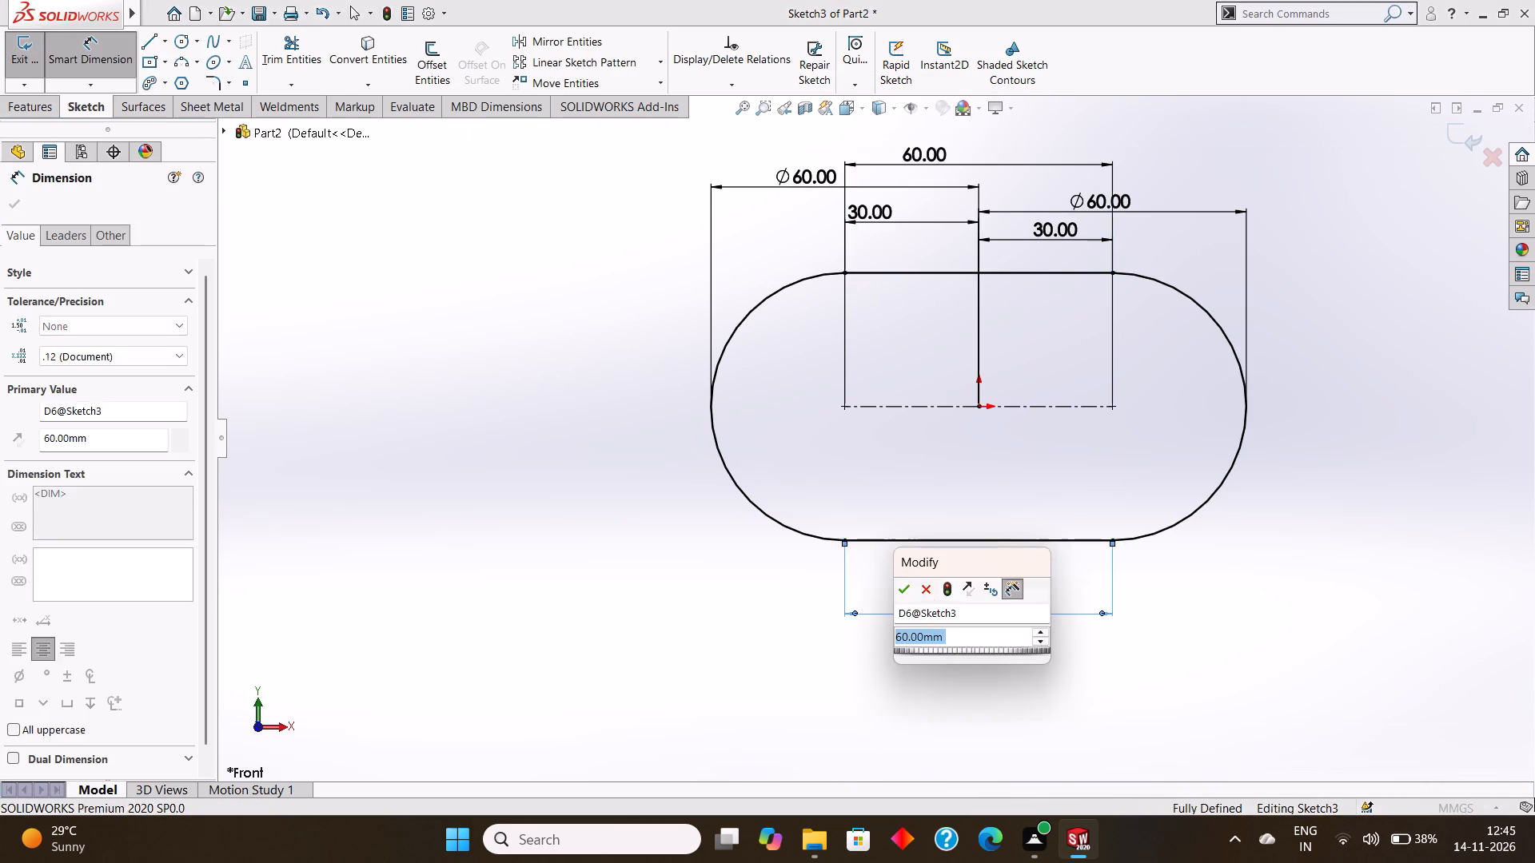
left_click(910, 584)
left_click(11, 210)
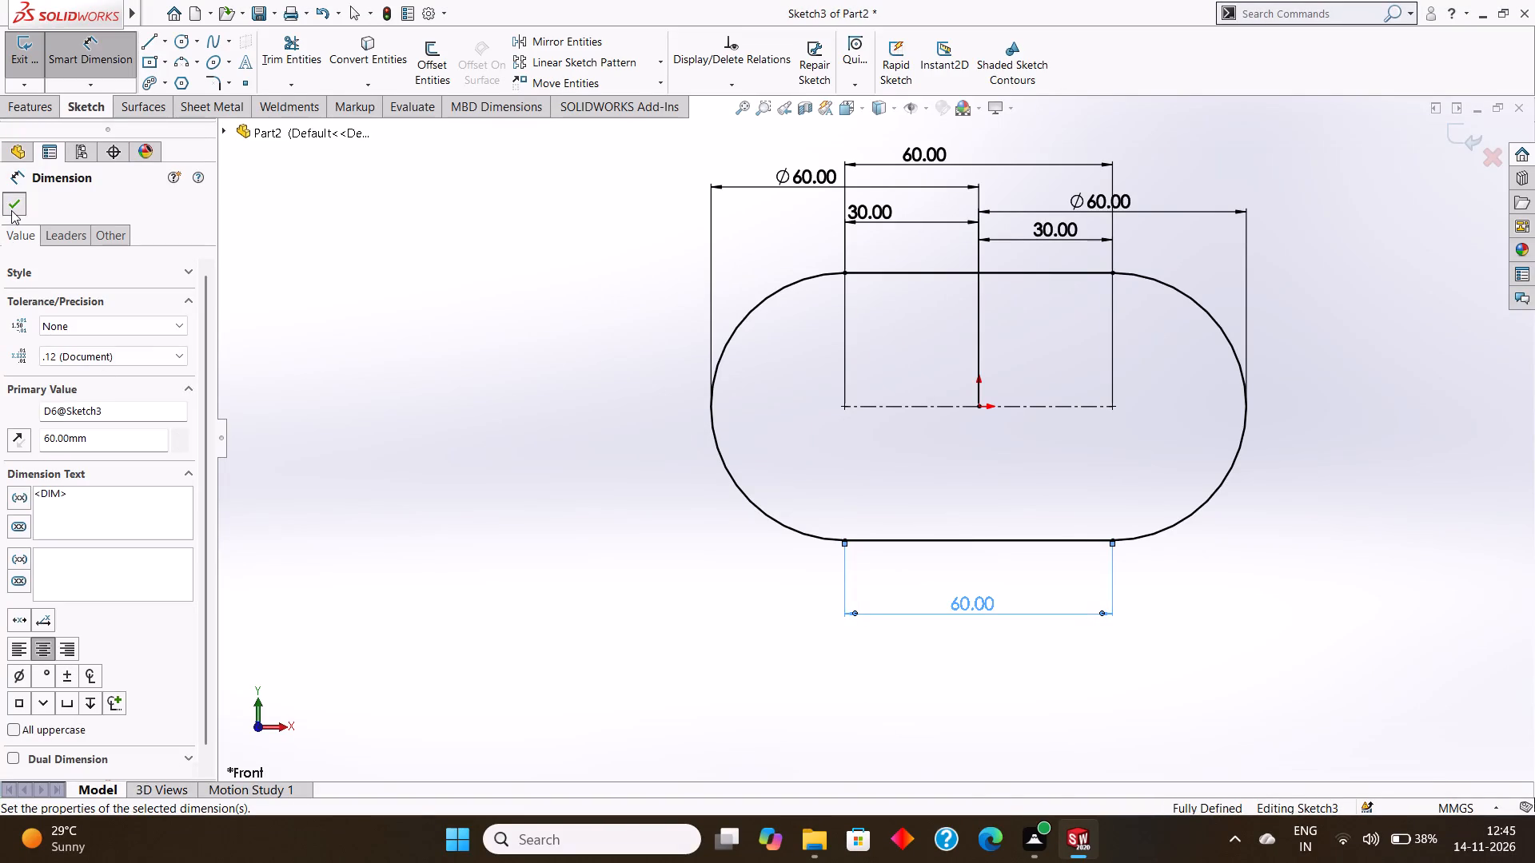
Draw a circle of radius 6 mm centred on the slot's left arc centre.
scroll(1130, 451, "up", 3)
scroll(1223, 463, "up", 1)
scroll(1177, 463, "down", 2)
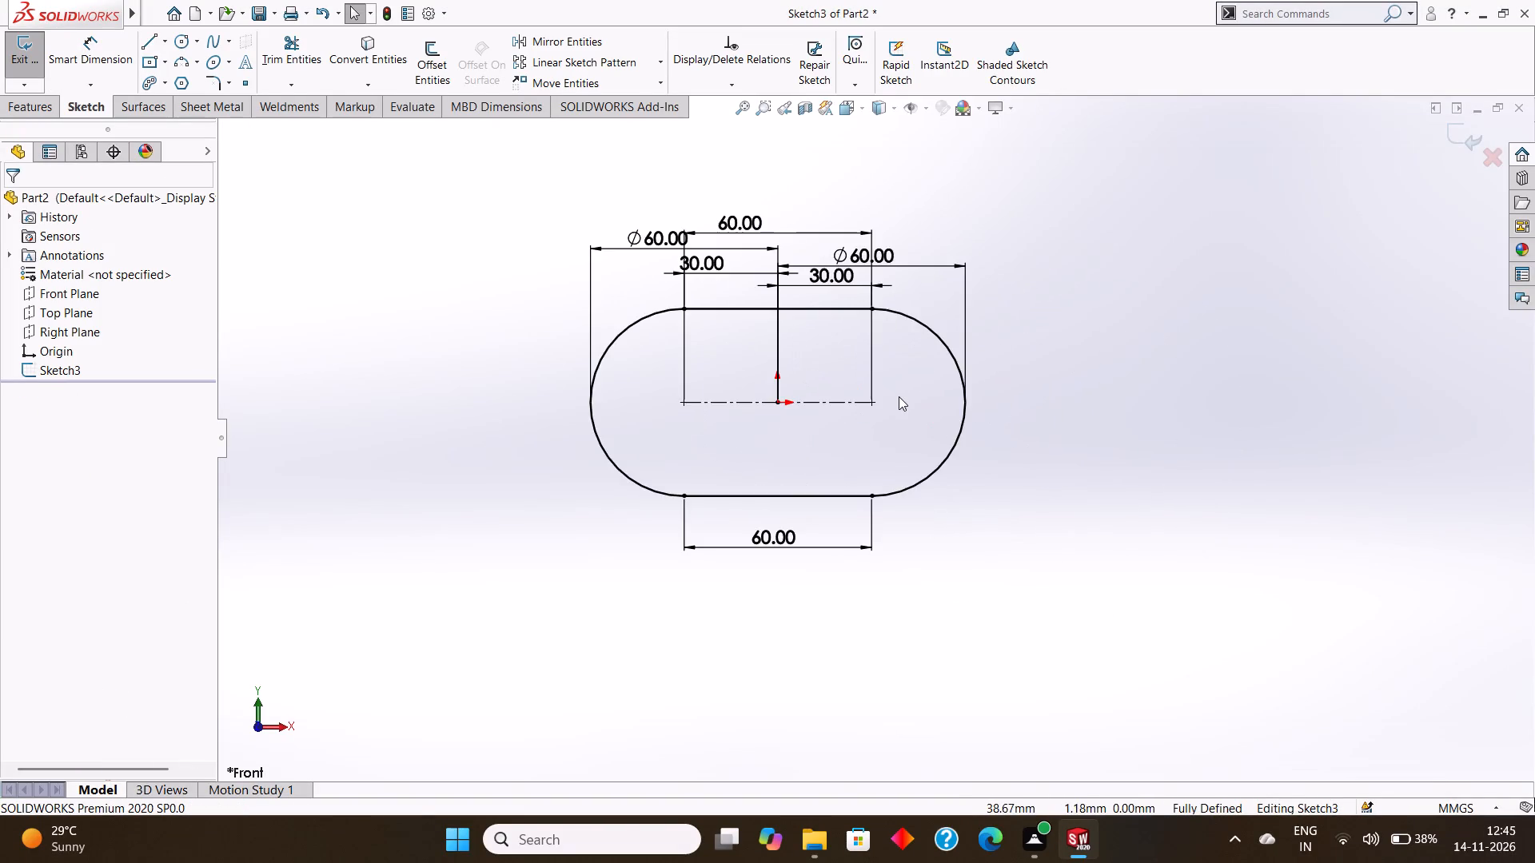
scroll(899, 396, "down", 2)
scroll(704, 345, "up", 2)
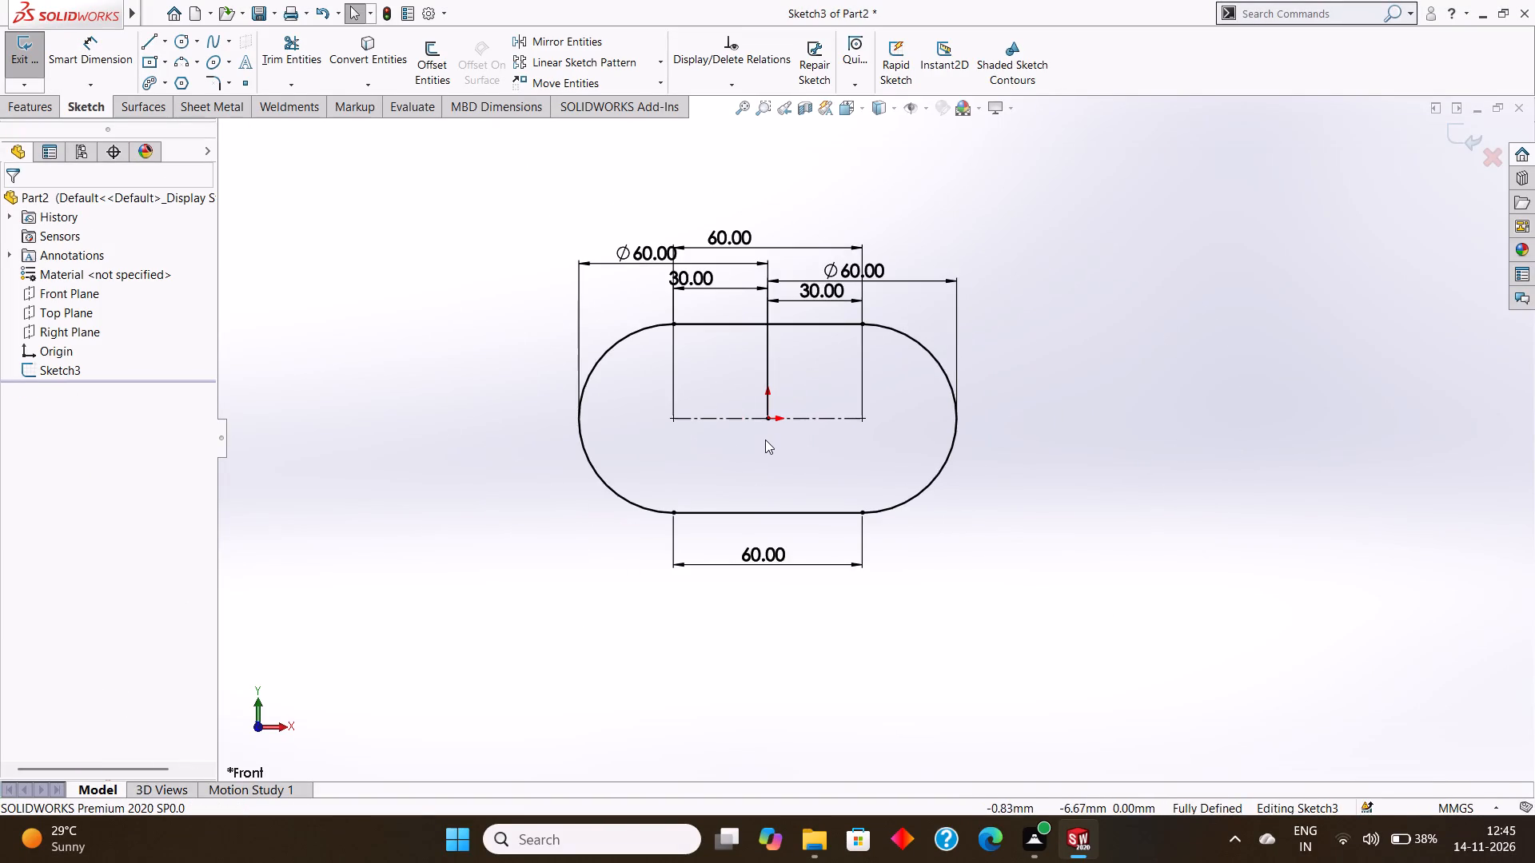
scroll(765, 440, "down", 2)
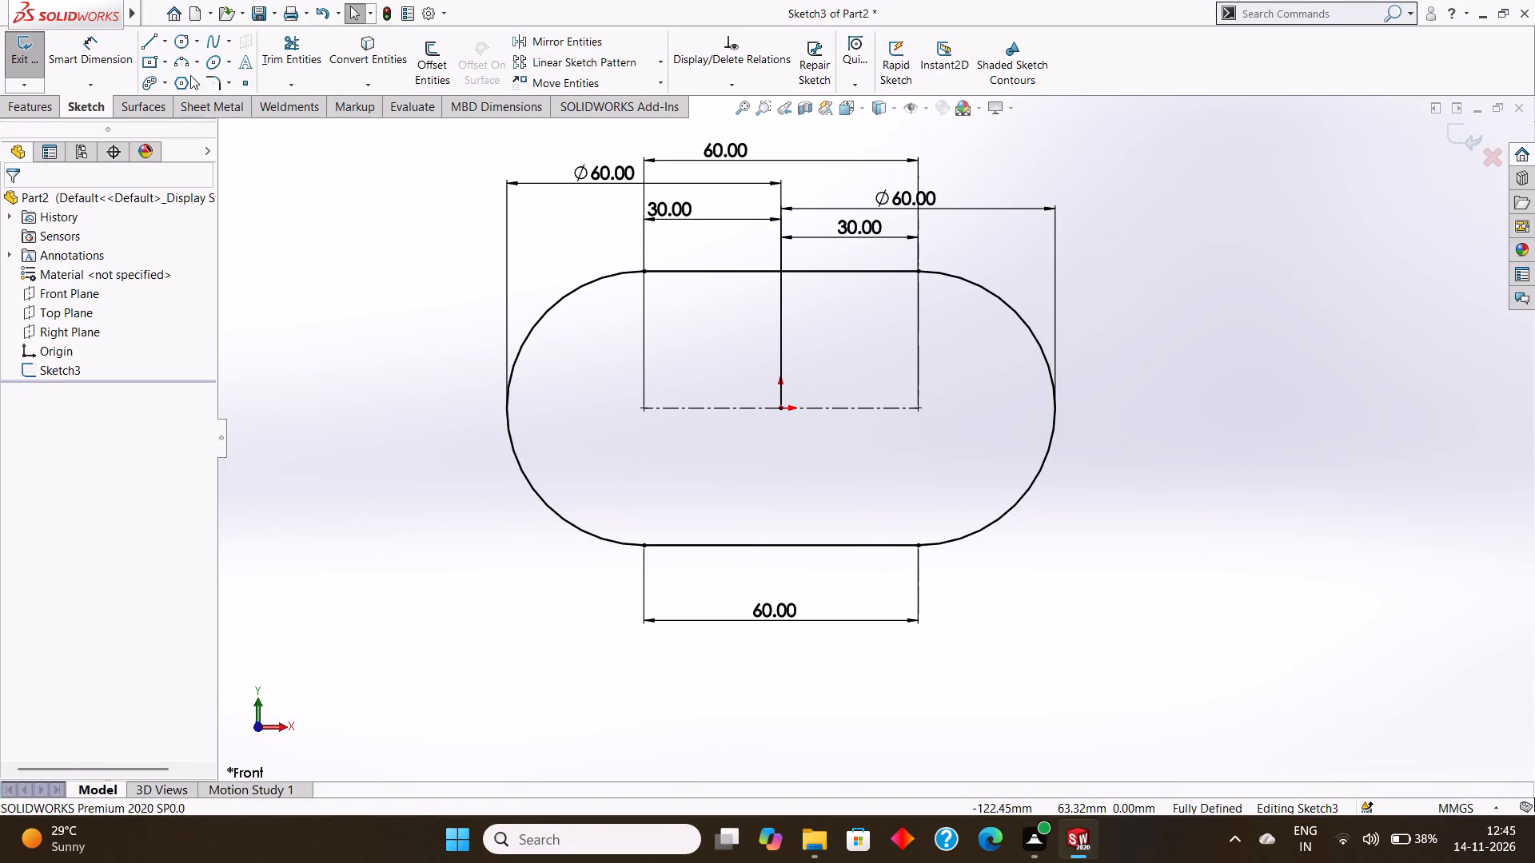
left_click(184, 42)
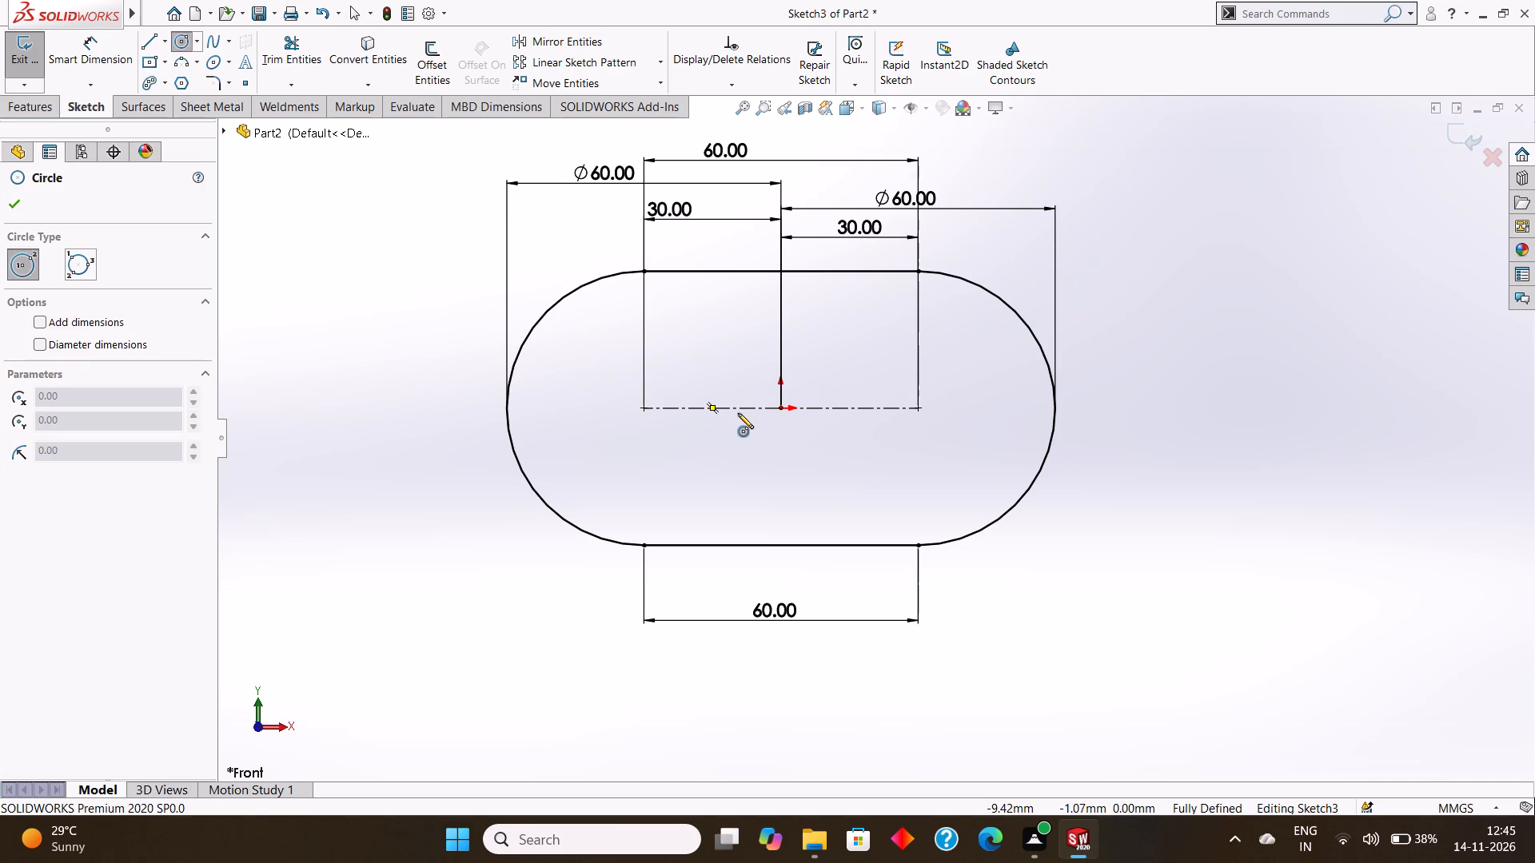
left_click_drag(644, 408, 659, 430)
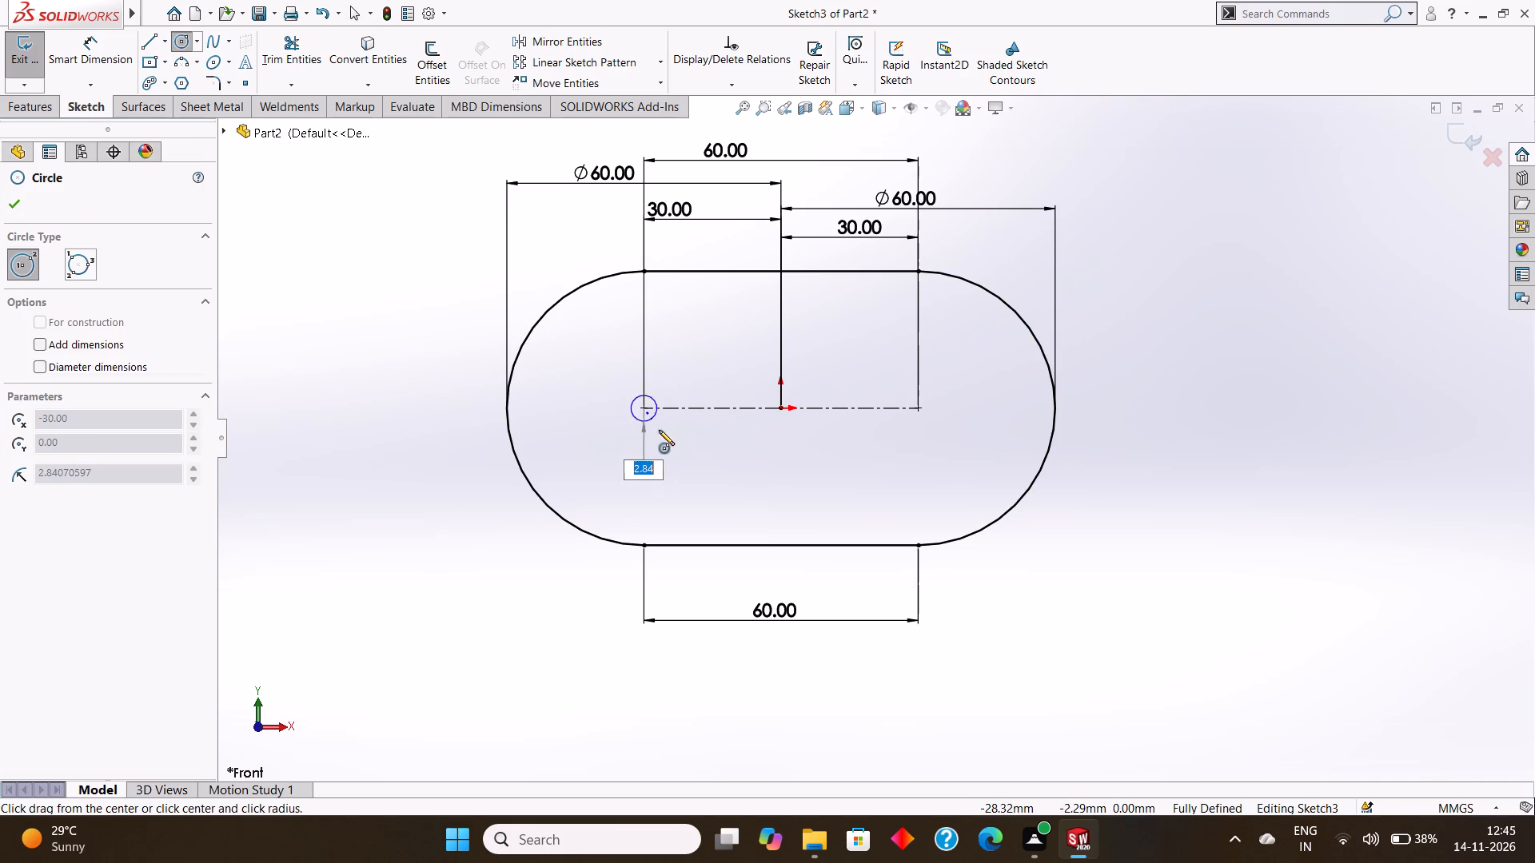
left_click_drag(659, 430, 662, 434)
key("BackSpace")
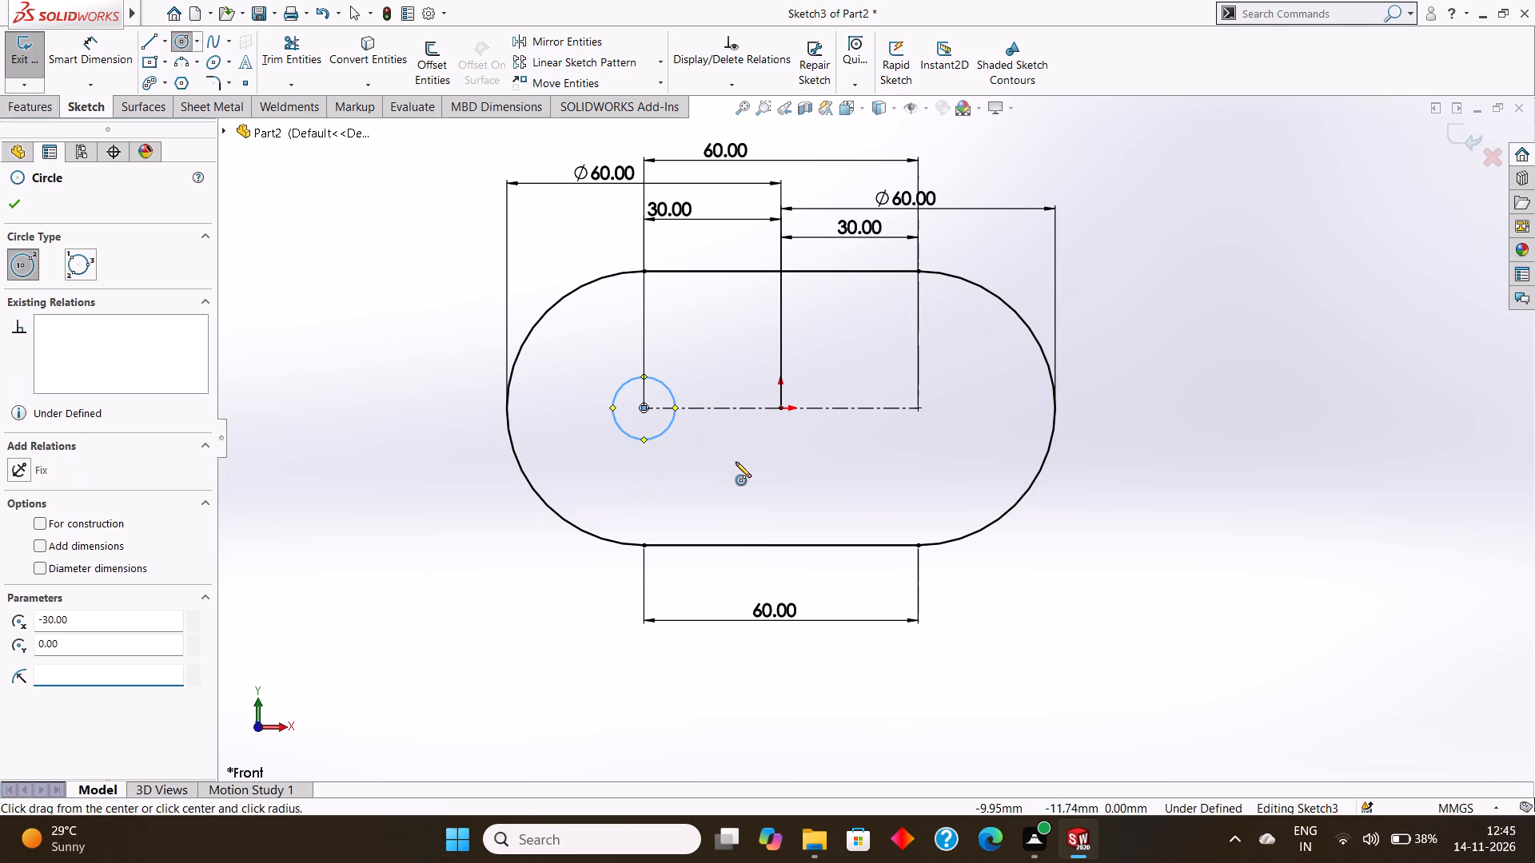
type("12")
key("BackSpace")
key("BackSpace")
key("BackSpace")
key("6")
key("Return")
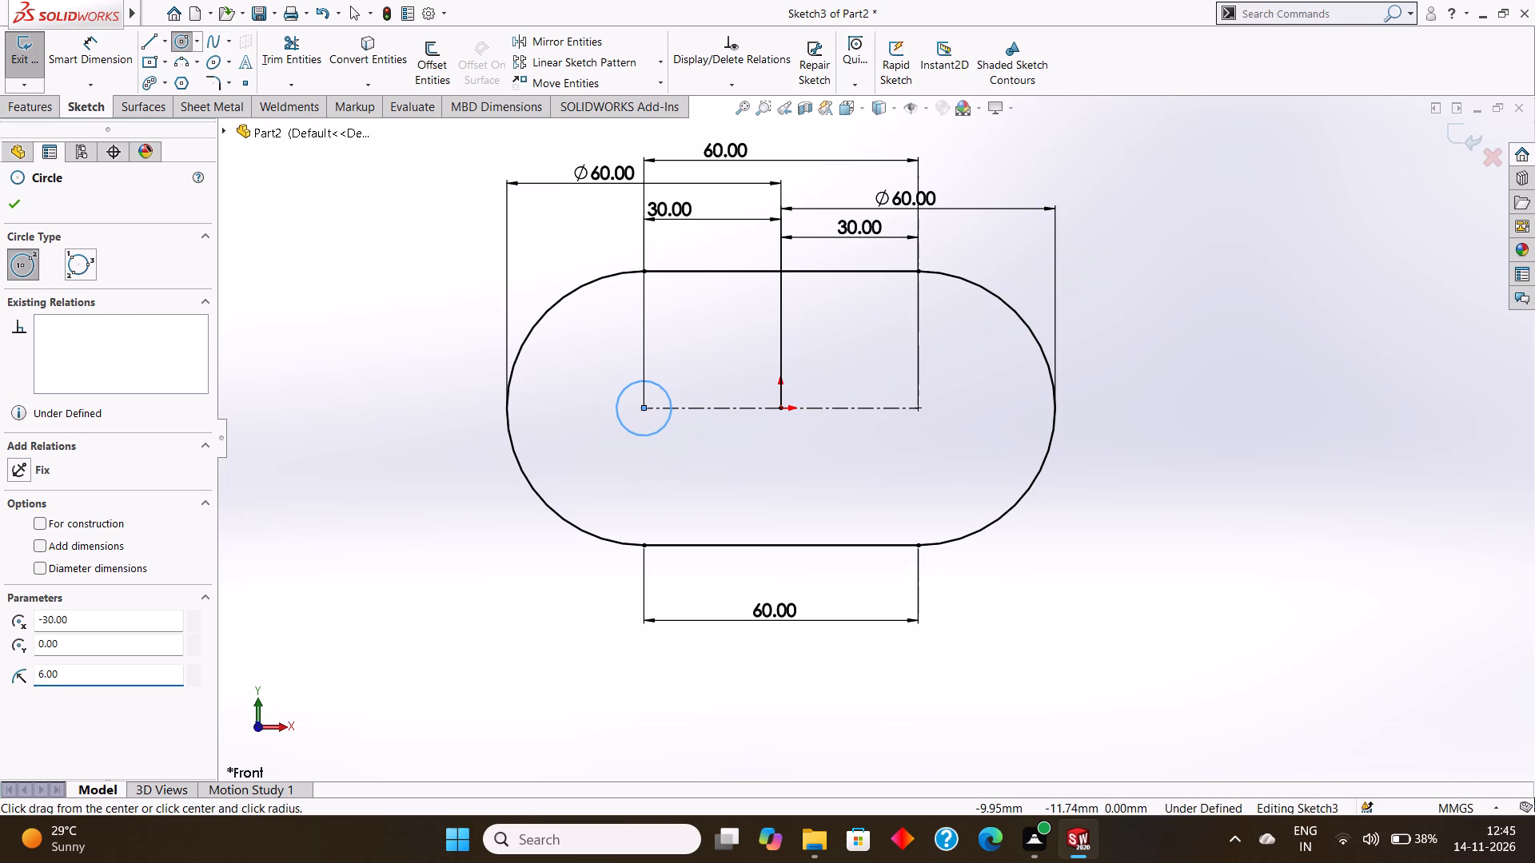
key("Escape")
key("Escape")
Draw a circle of radius 6 mm centred on the slot's right arc centre.
left_click(181, 47)
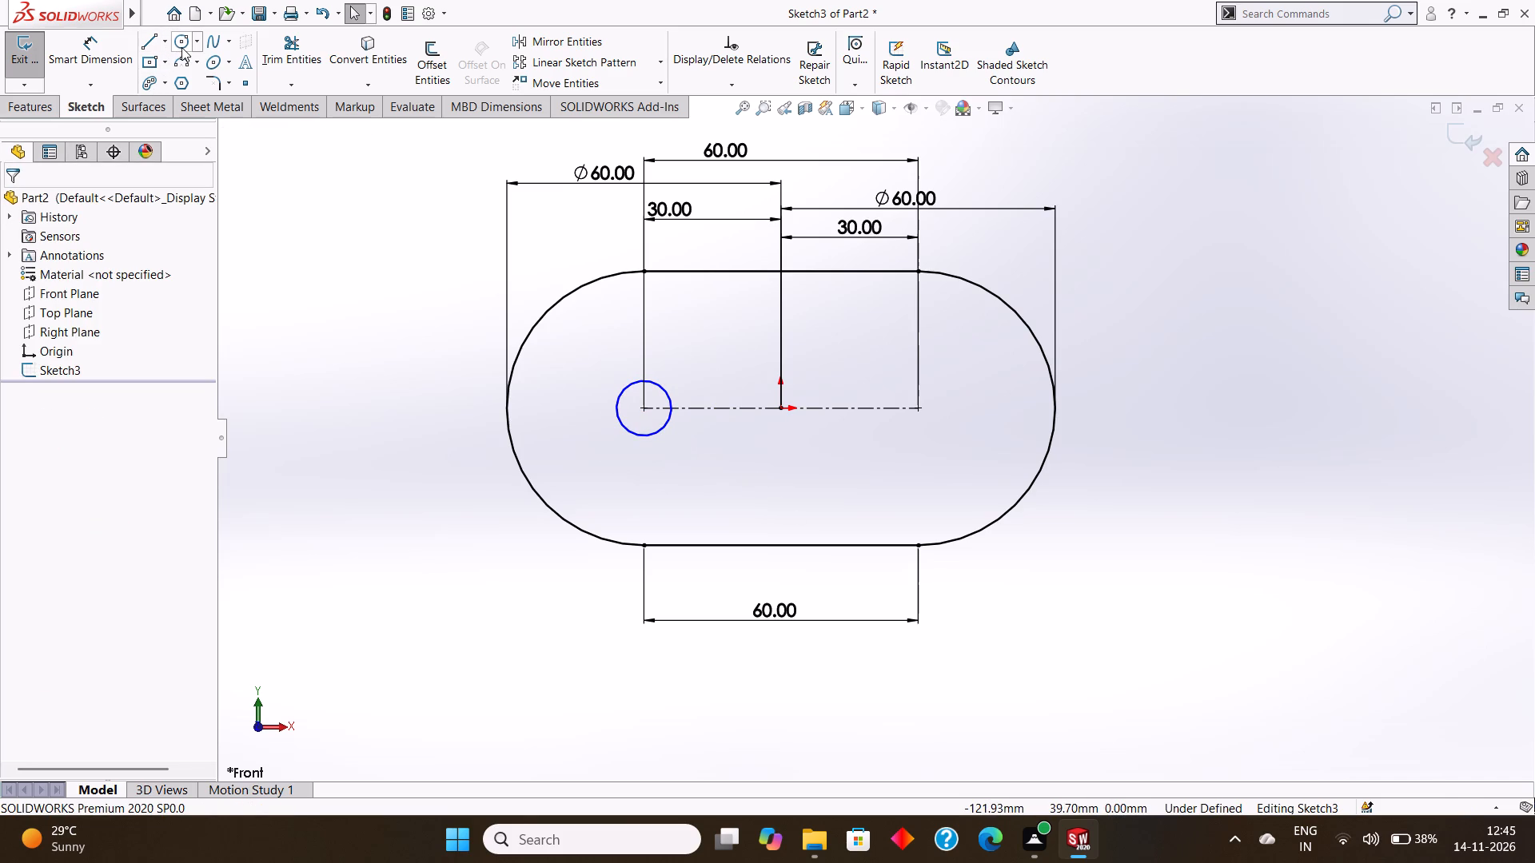
left_click_drag(916, 406, 935, 436)
key("BackSpace")
key("6")
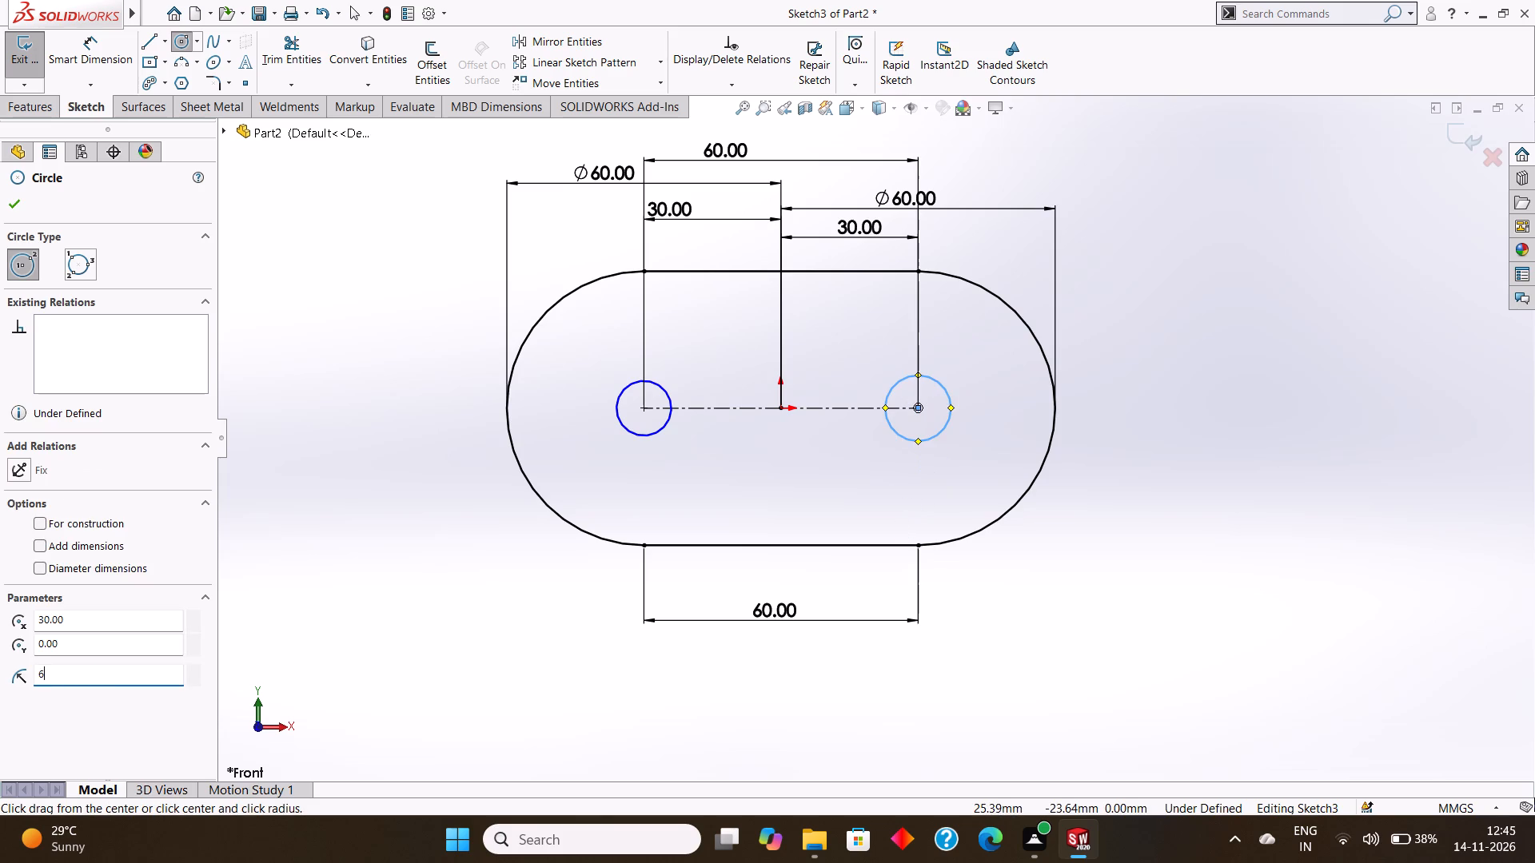
key("Return")
key("Escape")
key("Escape")
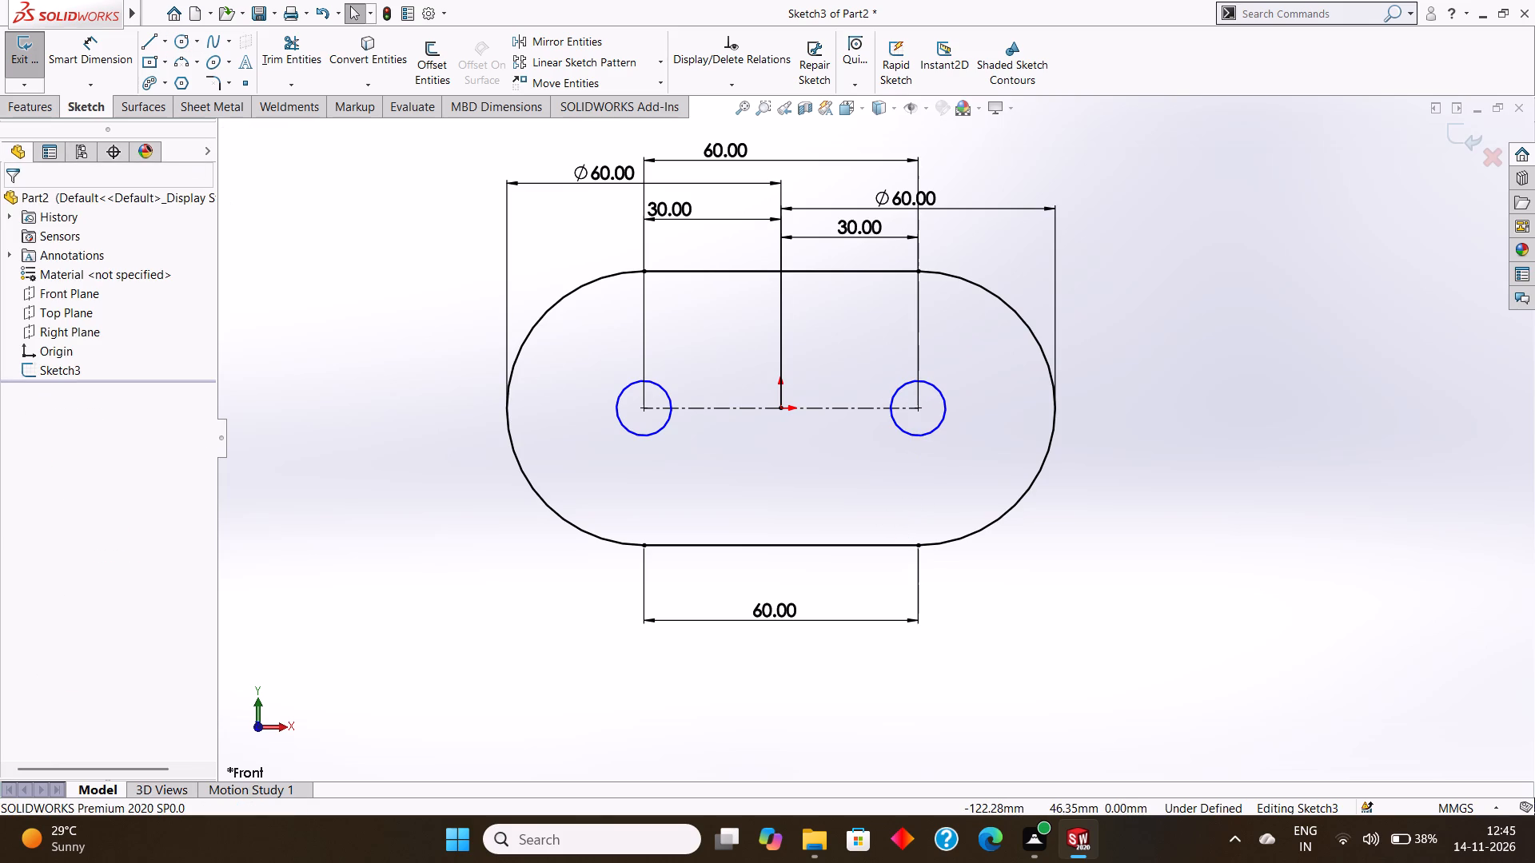
Dimension the diameters of the two small circles inside the slot outline.
left_click(82, 50)
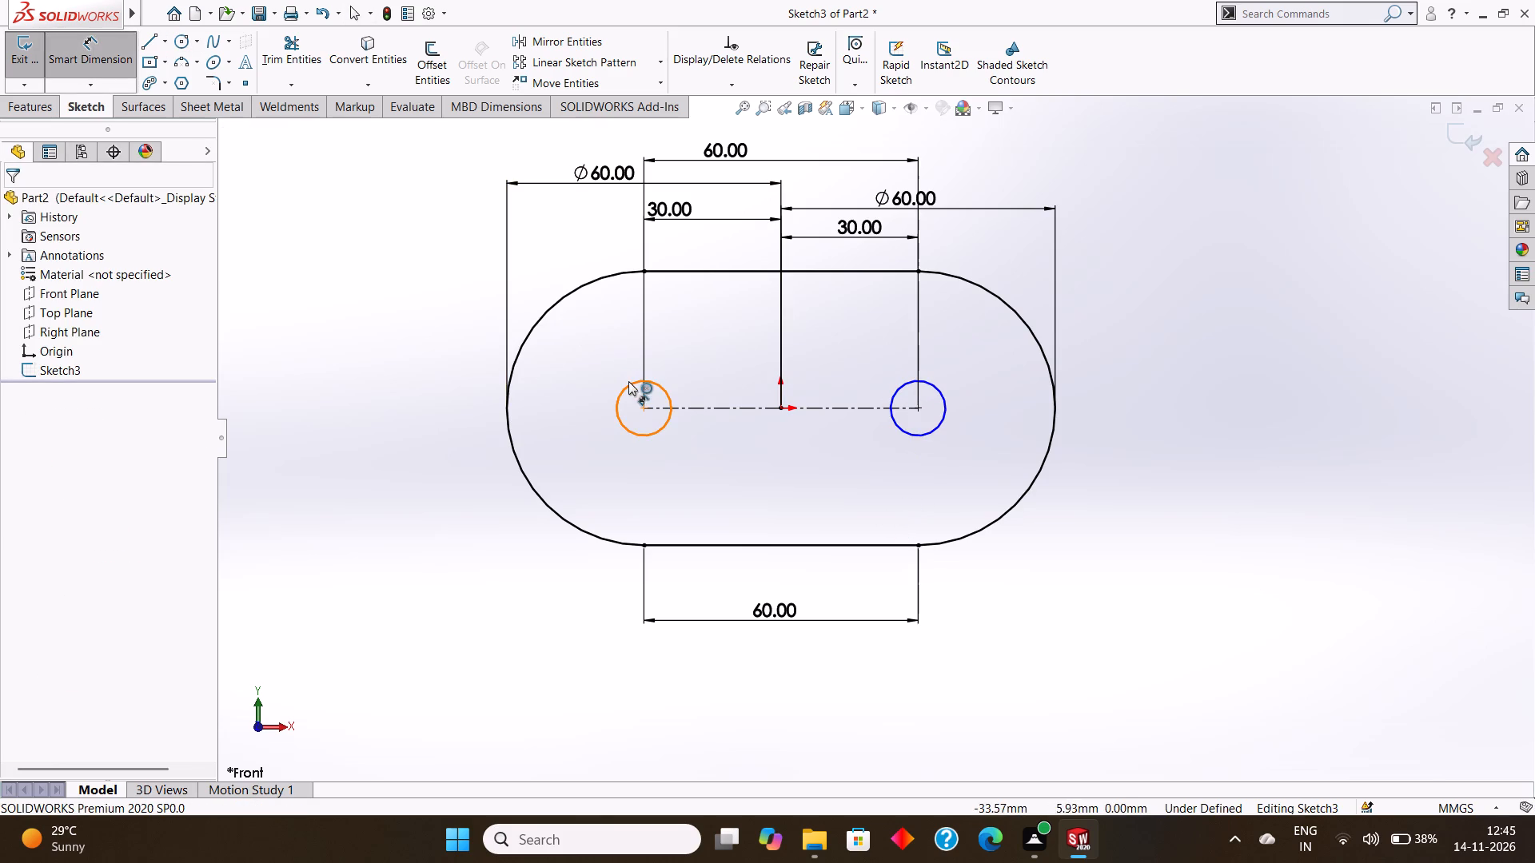
left_click(628, 381)
left_click(610, 334)
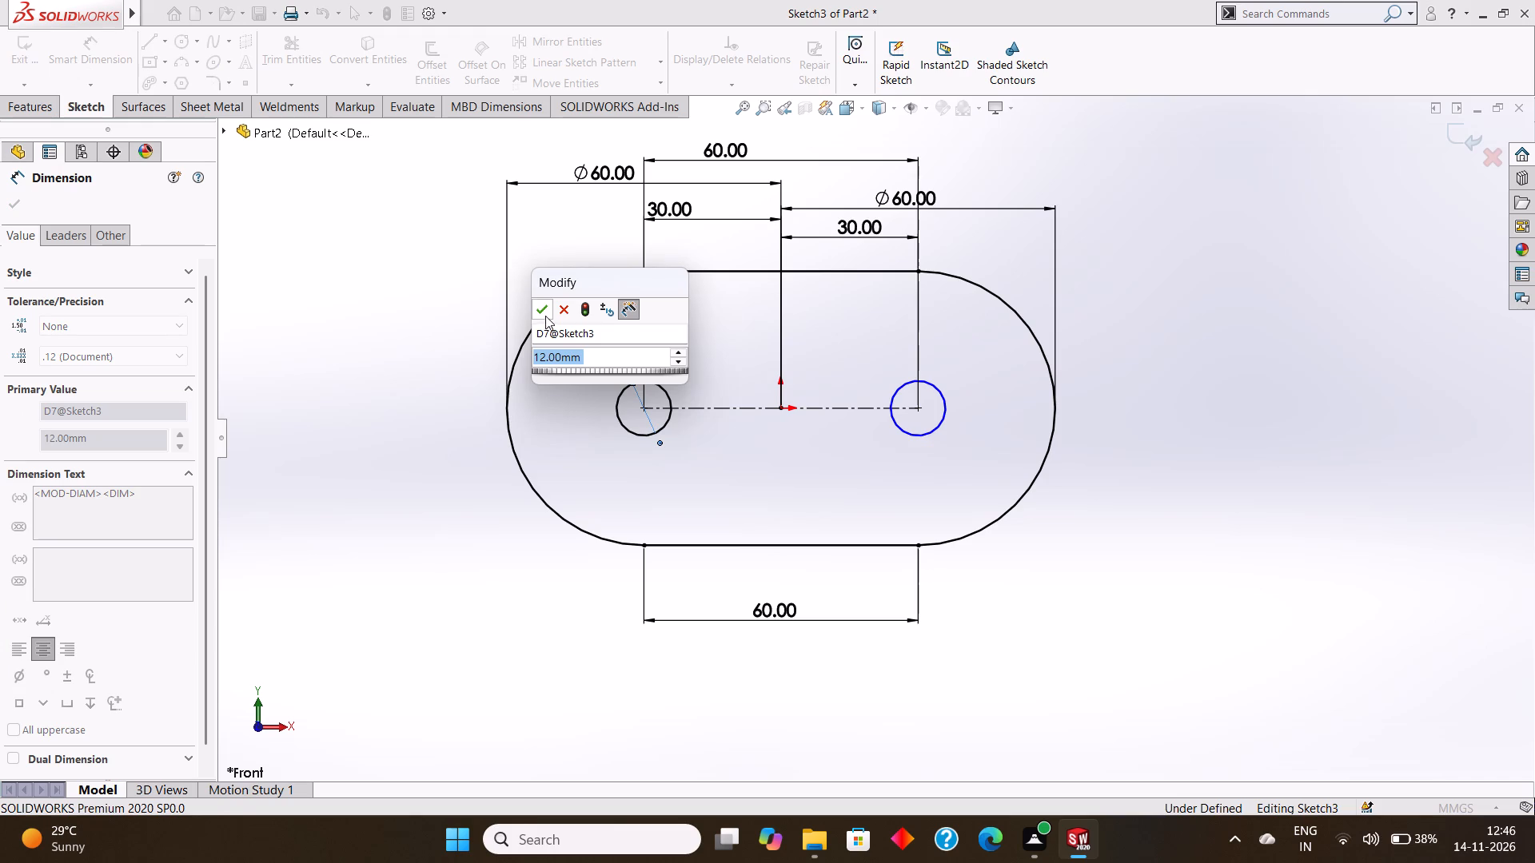
left_click(545, 316)
left_click(937, 388)
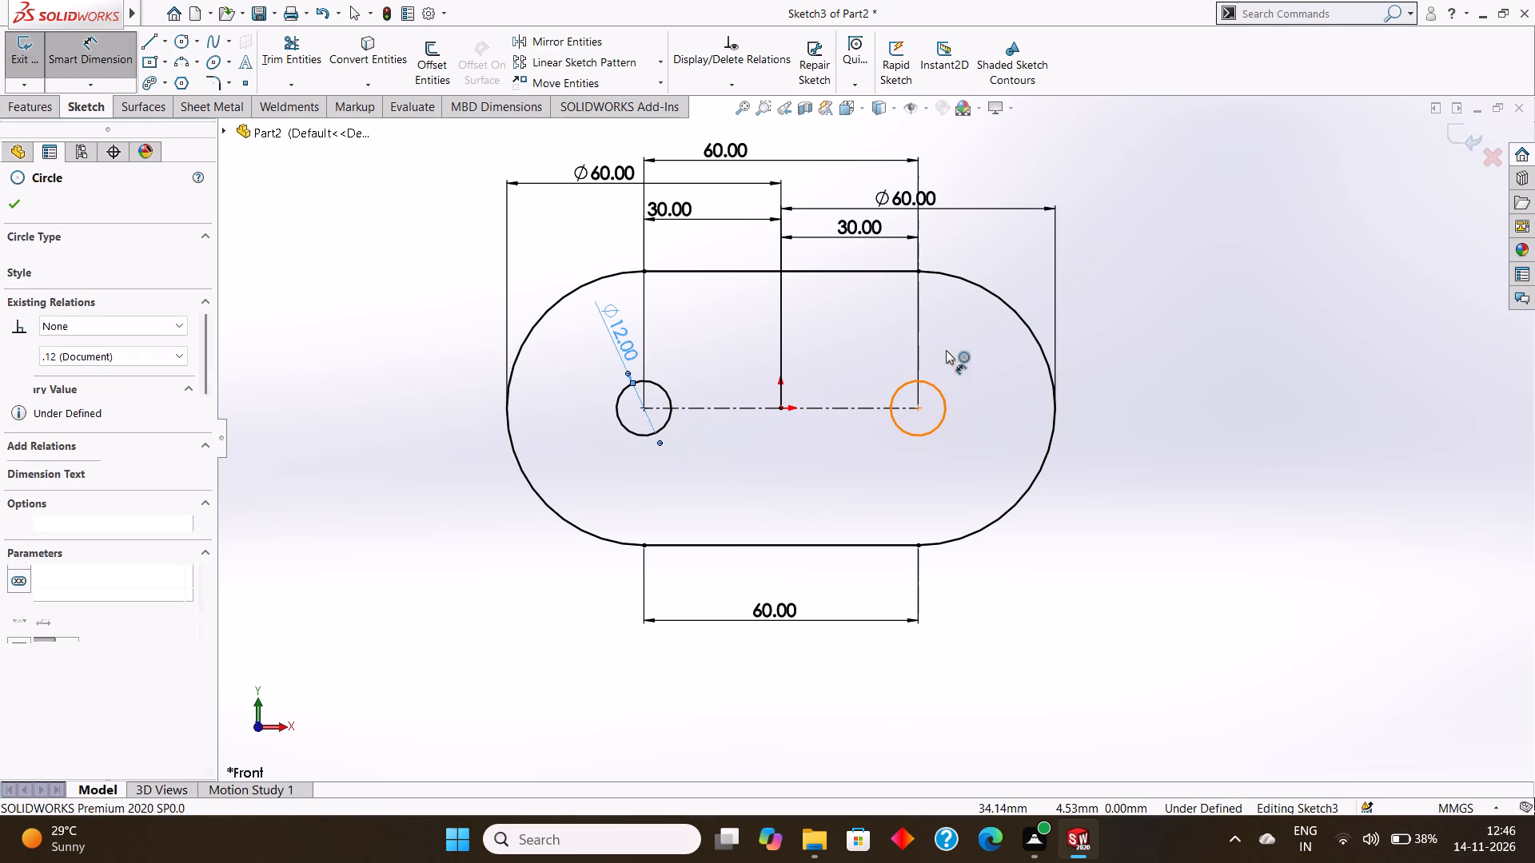
left_click(962, 320)
left_click(901, 301)
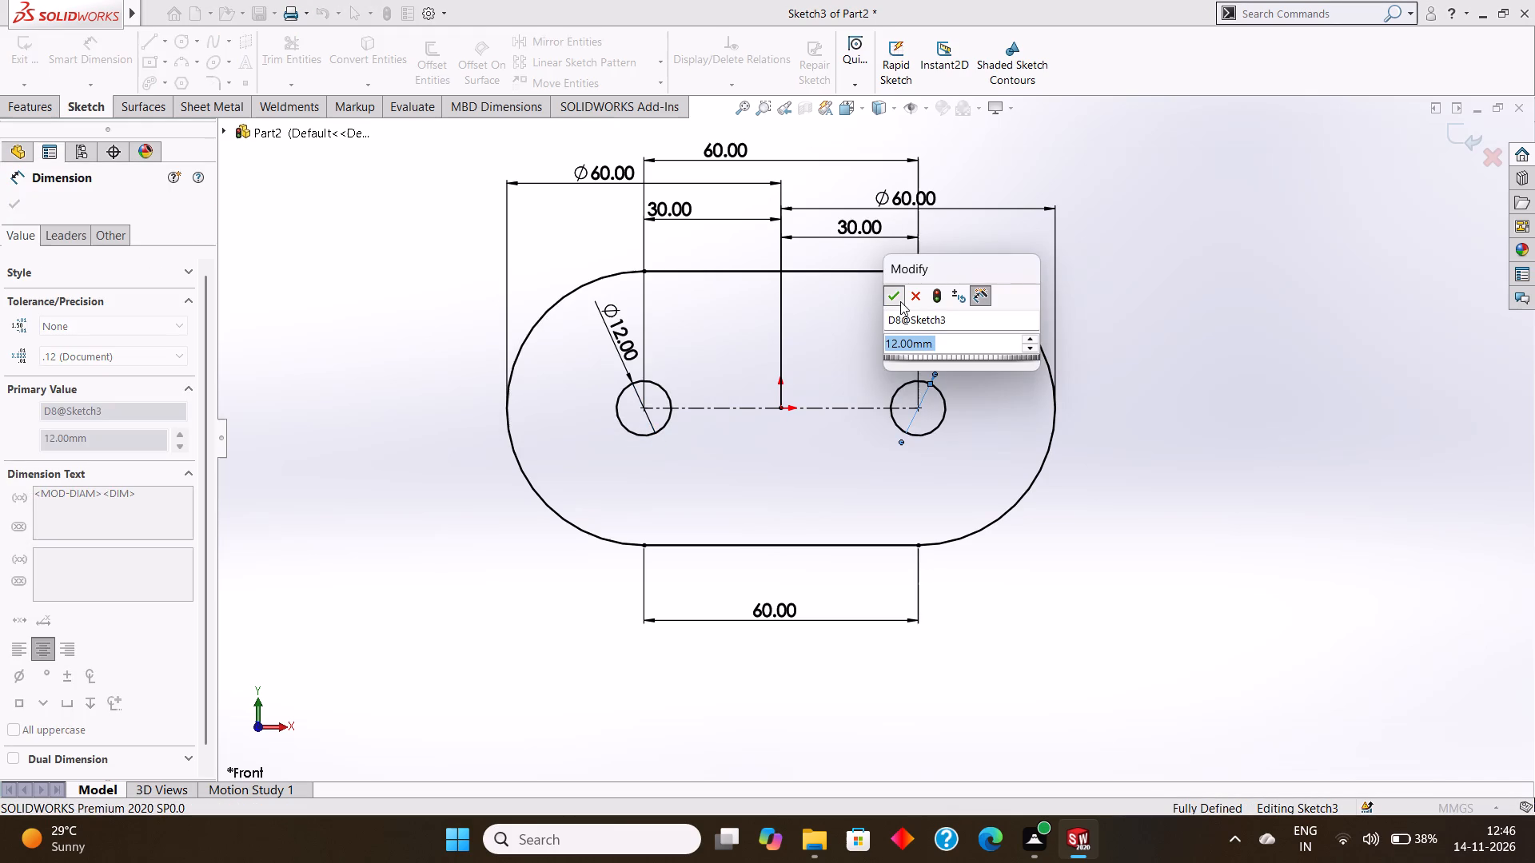
left_click(5, 196)
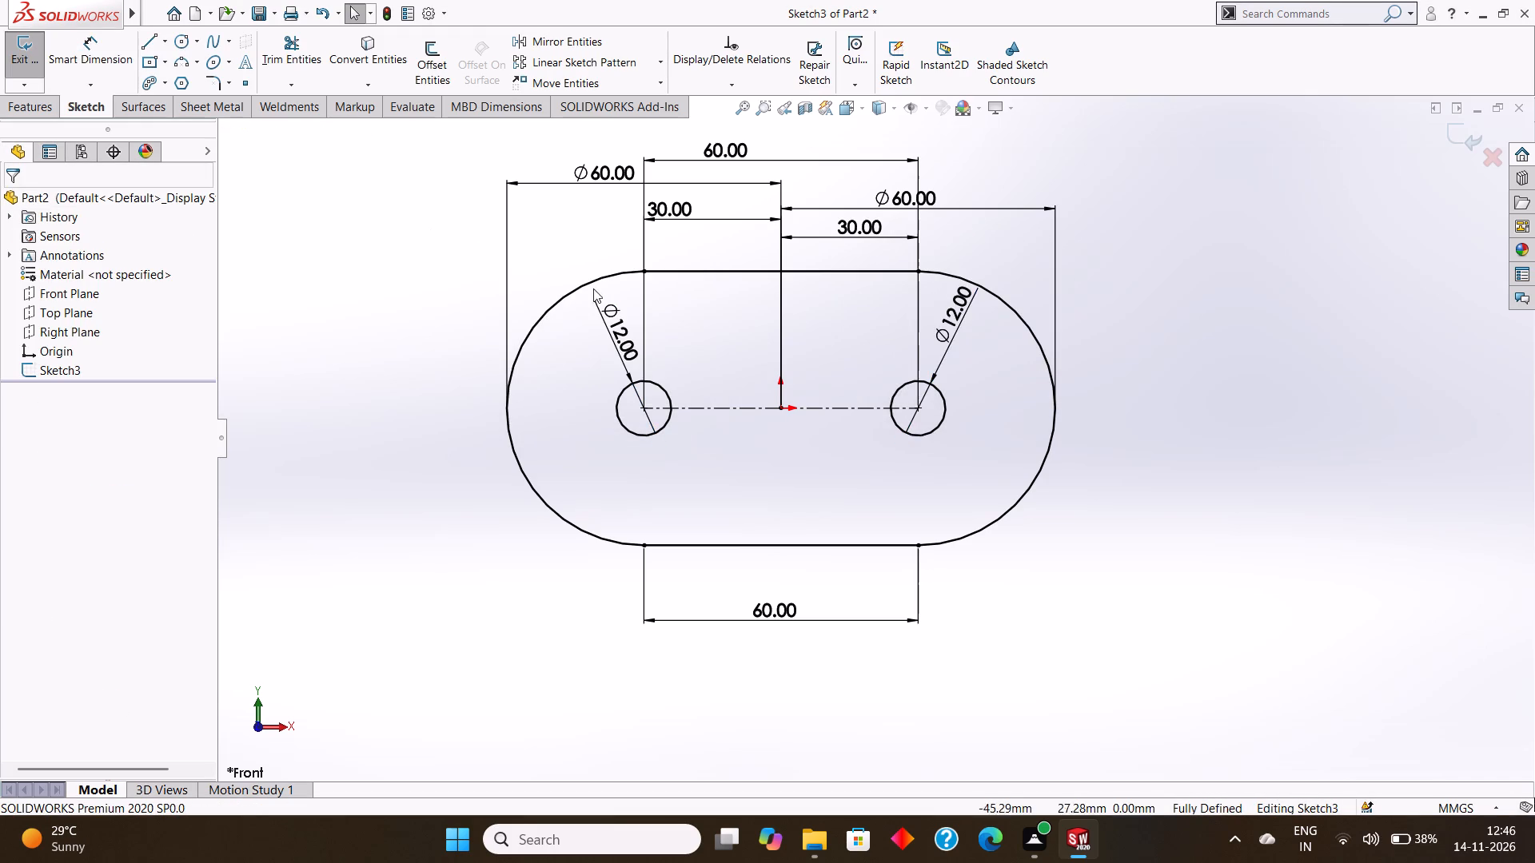
Set up a blind Boss-Extrude of the slot profile with its two holes, 12 mm deep.
scroll(603, 293, "up", 4)
scroll(882, 338, "up", 2)
scroll(943, 396, "down", 2)
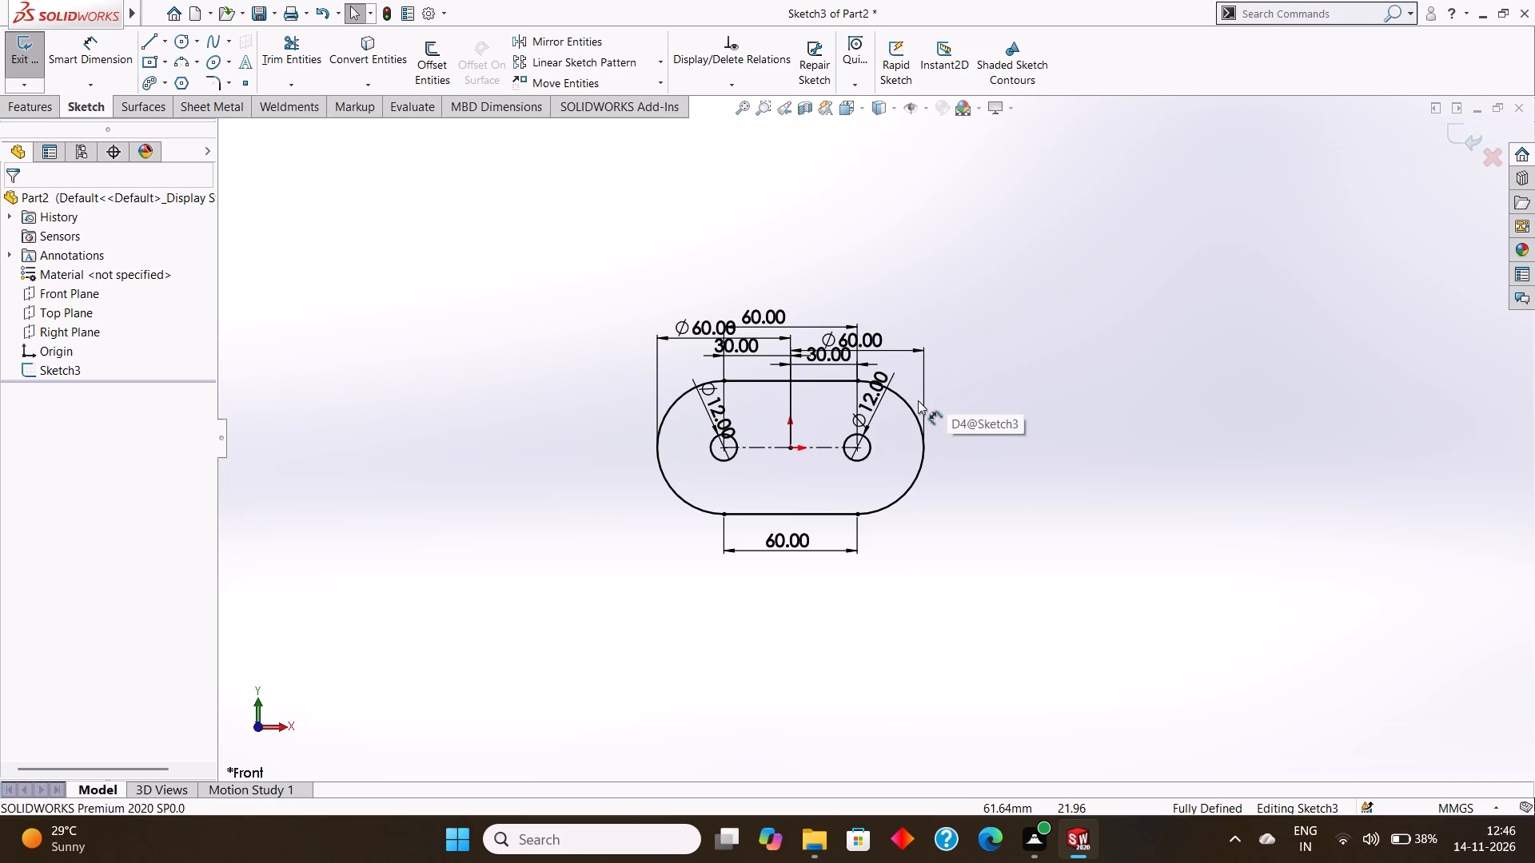
left_click(26, 109)
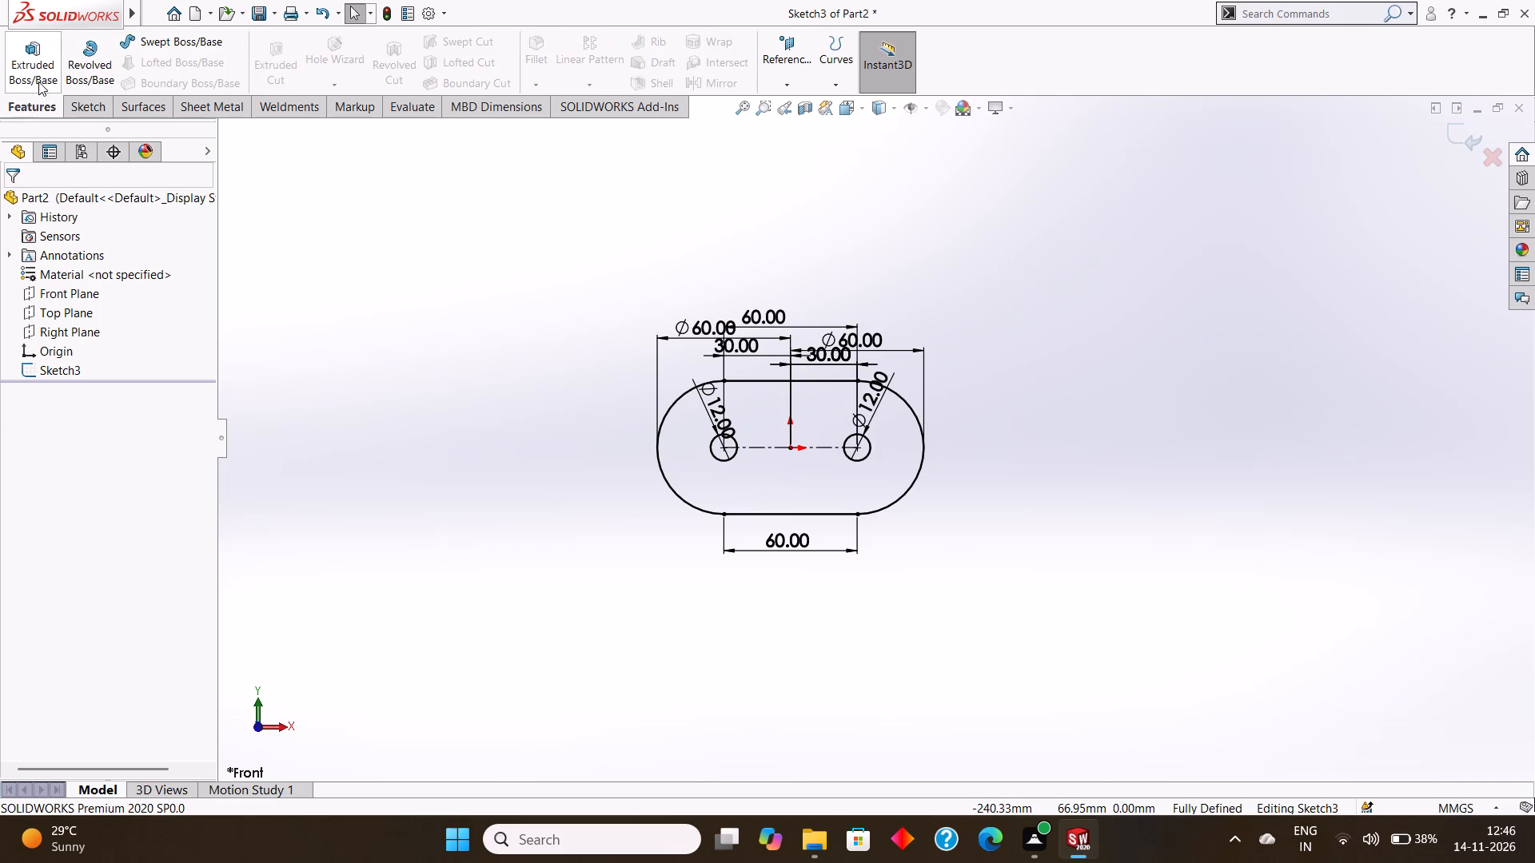
left_click(40, 74)
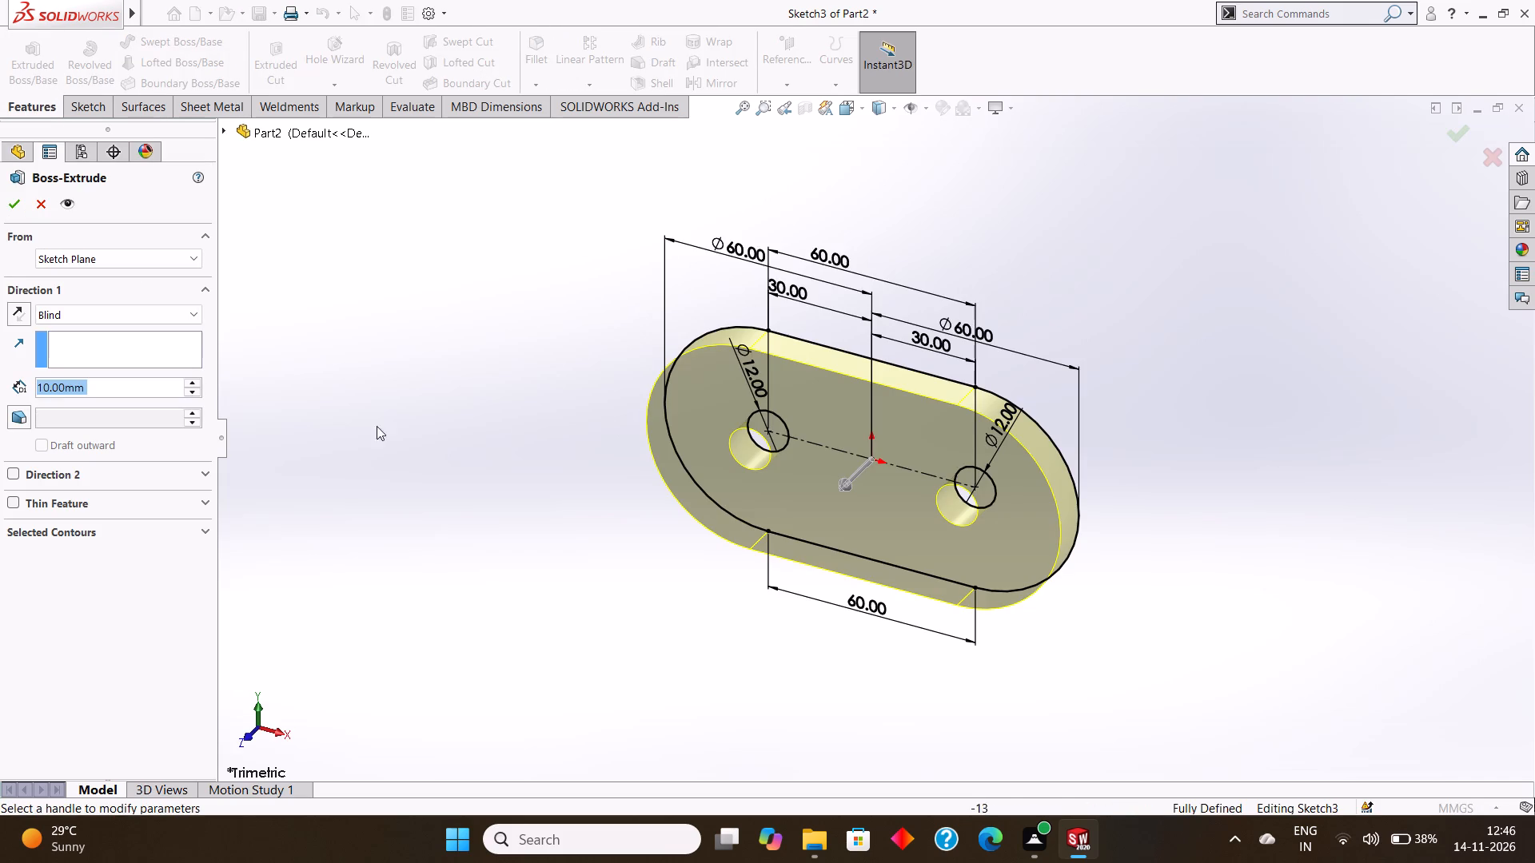
key("BackSpace")
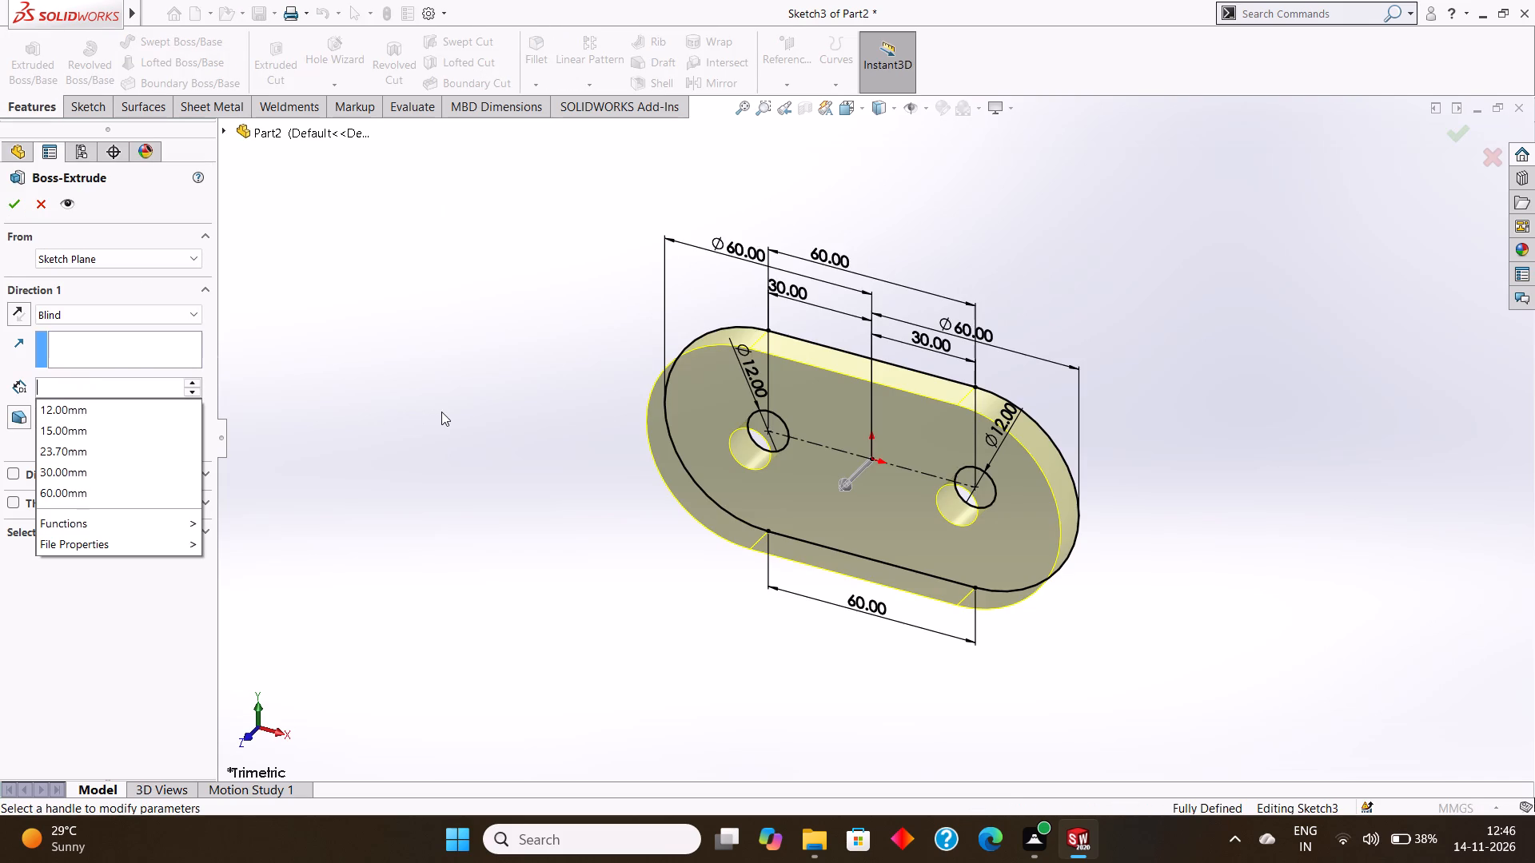
type("12")
key("Return")
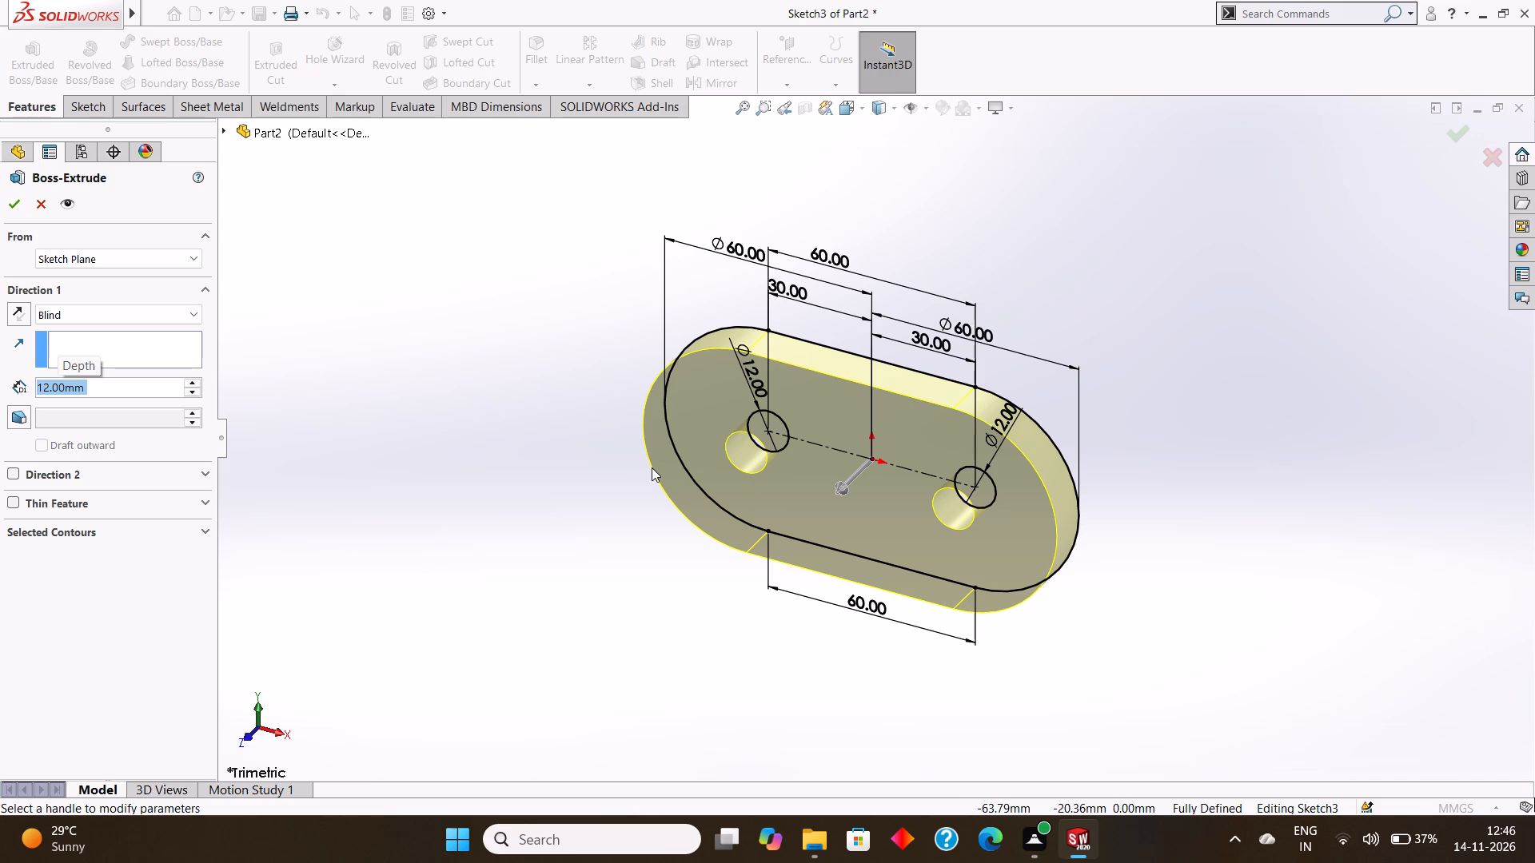
Examine the extrusion preview of the slot-shaped plate and its two holes from different angles.
scroll(650, 469, "up", 2)
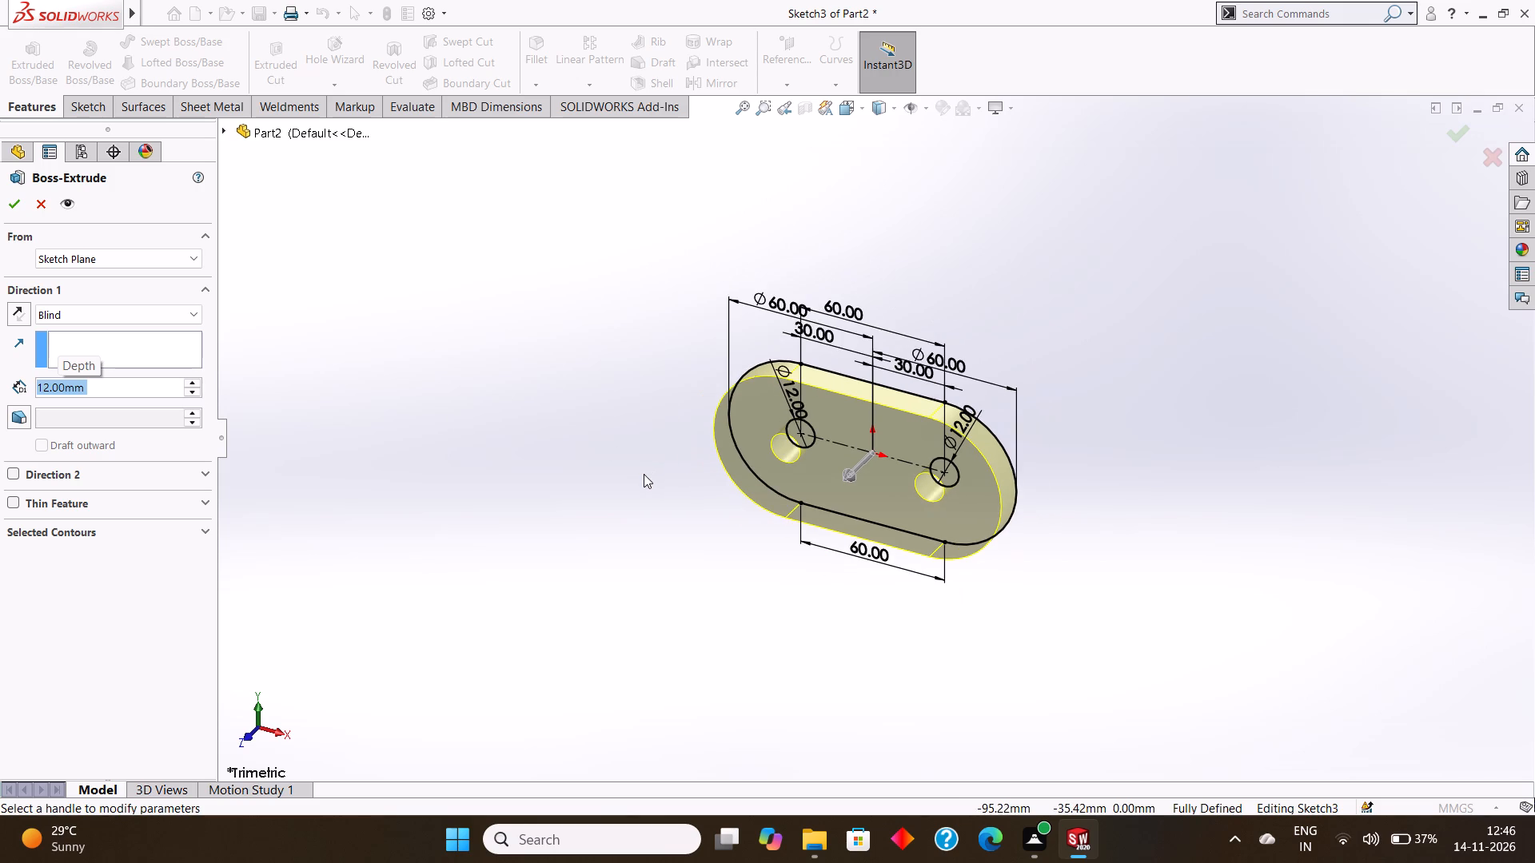
scroll(643, 473, "up", 1)
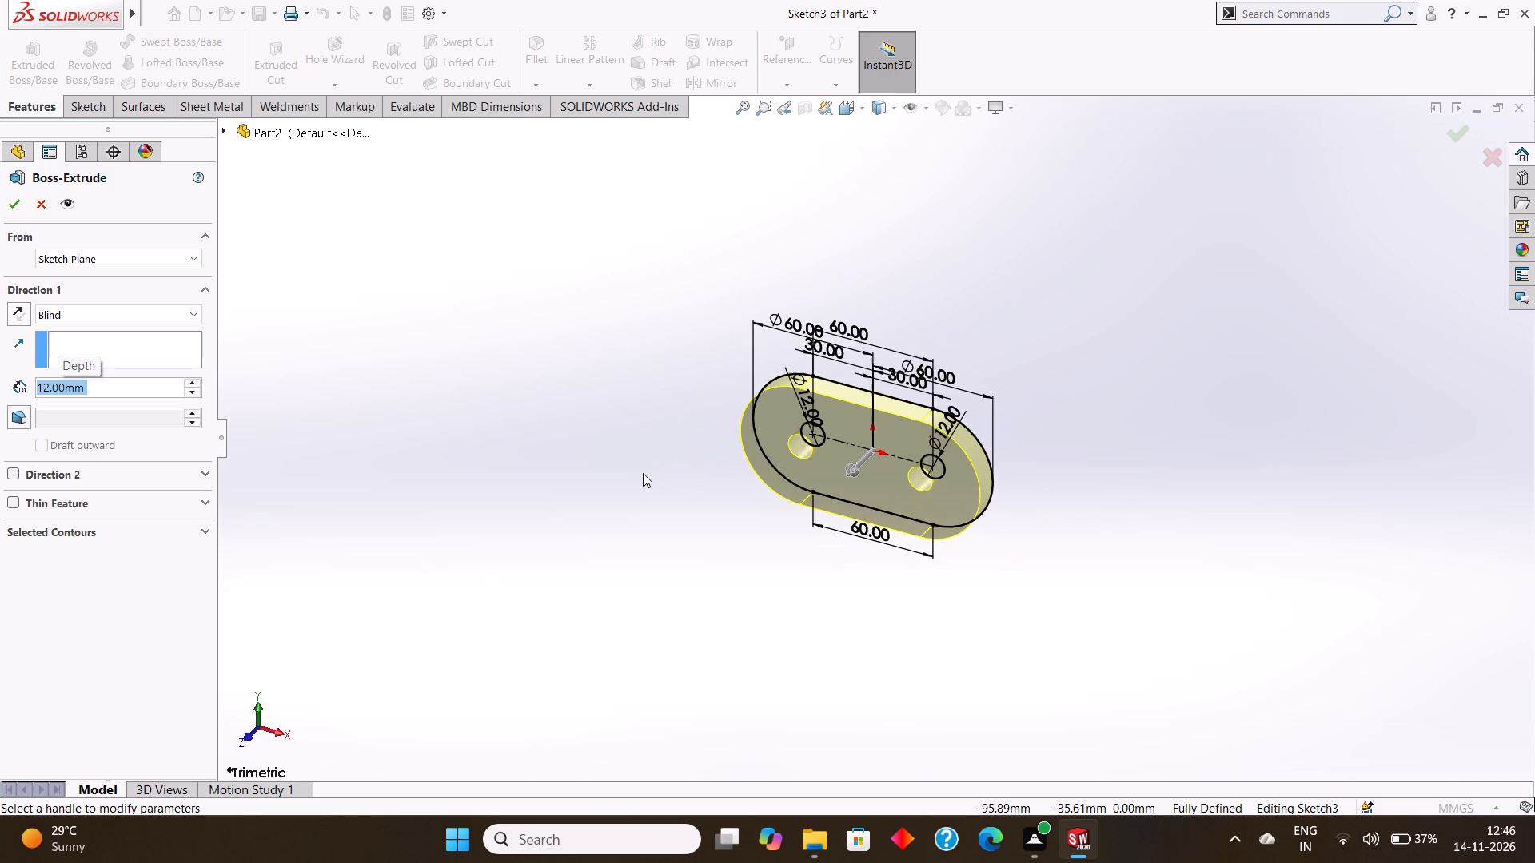
scroll(643, 472, "up", 3)
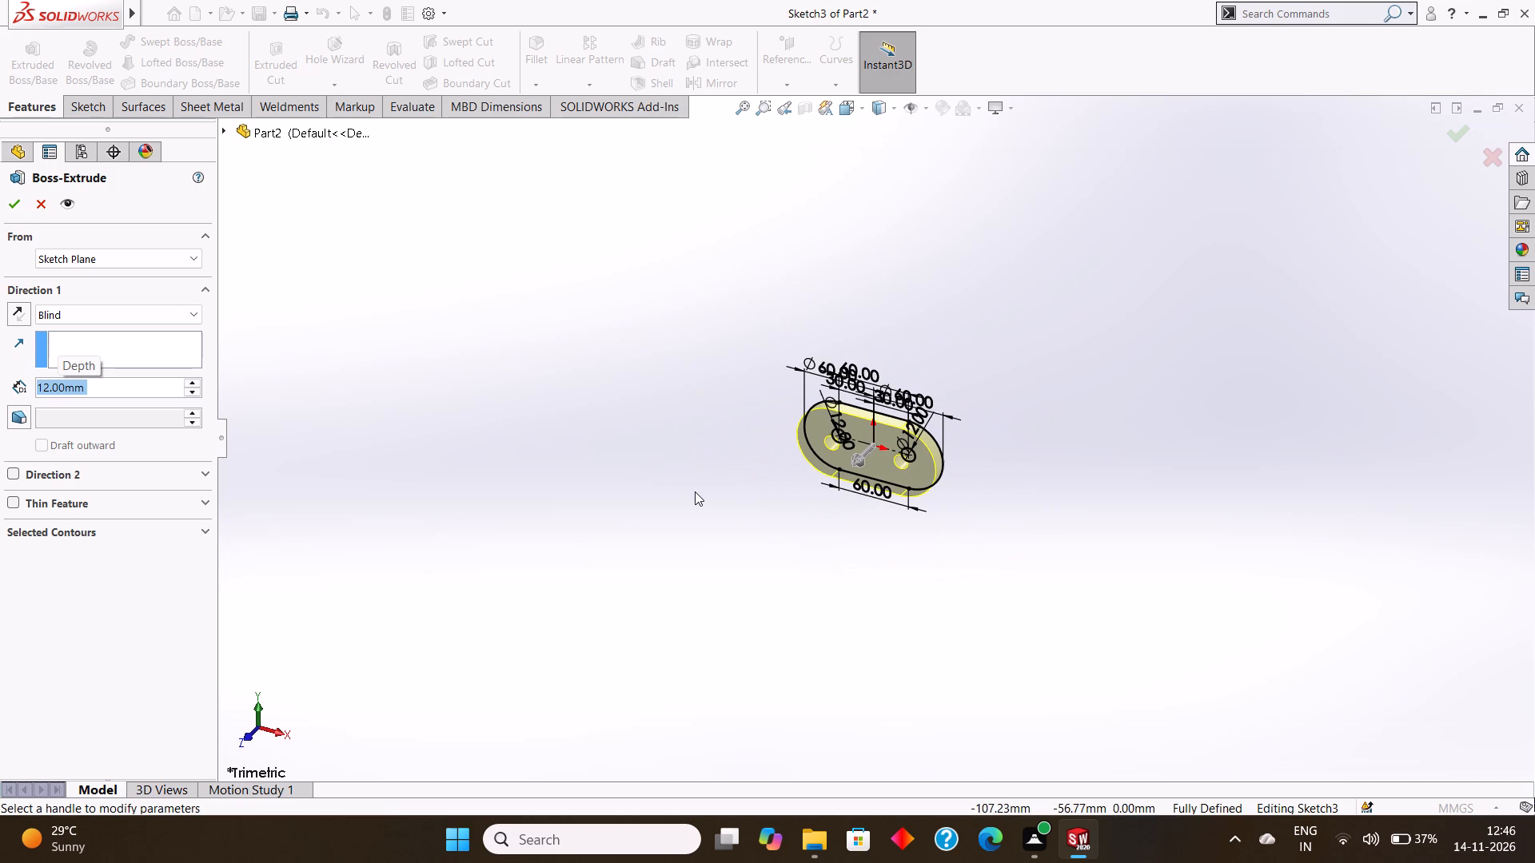
left_click(102, 386)
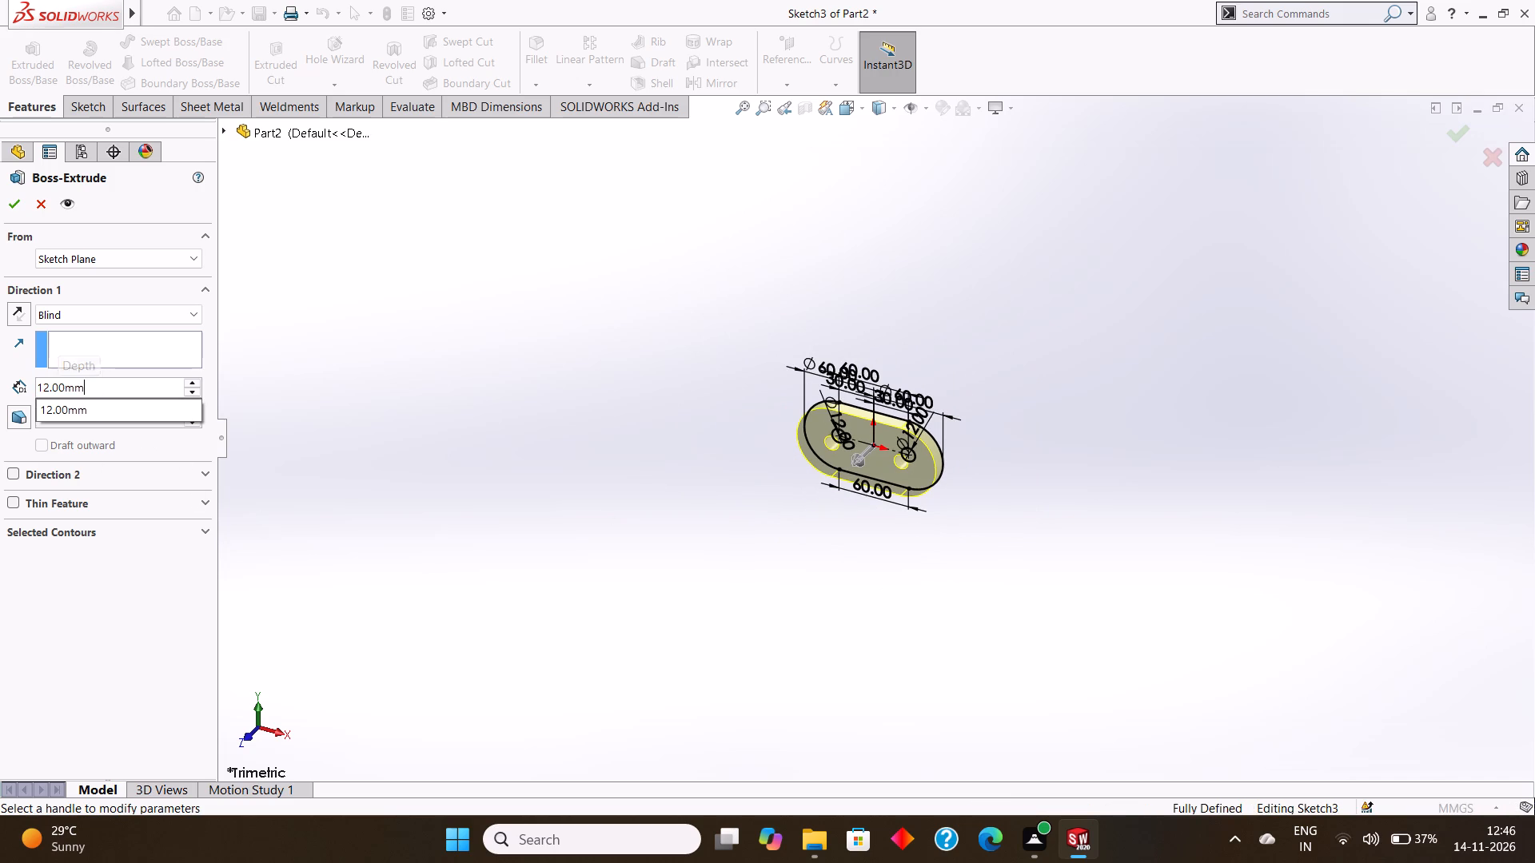
left_click_drag(132, 384, 28, 384)
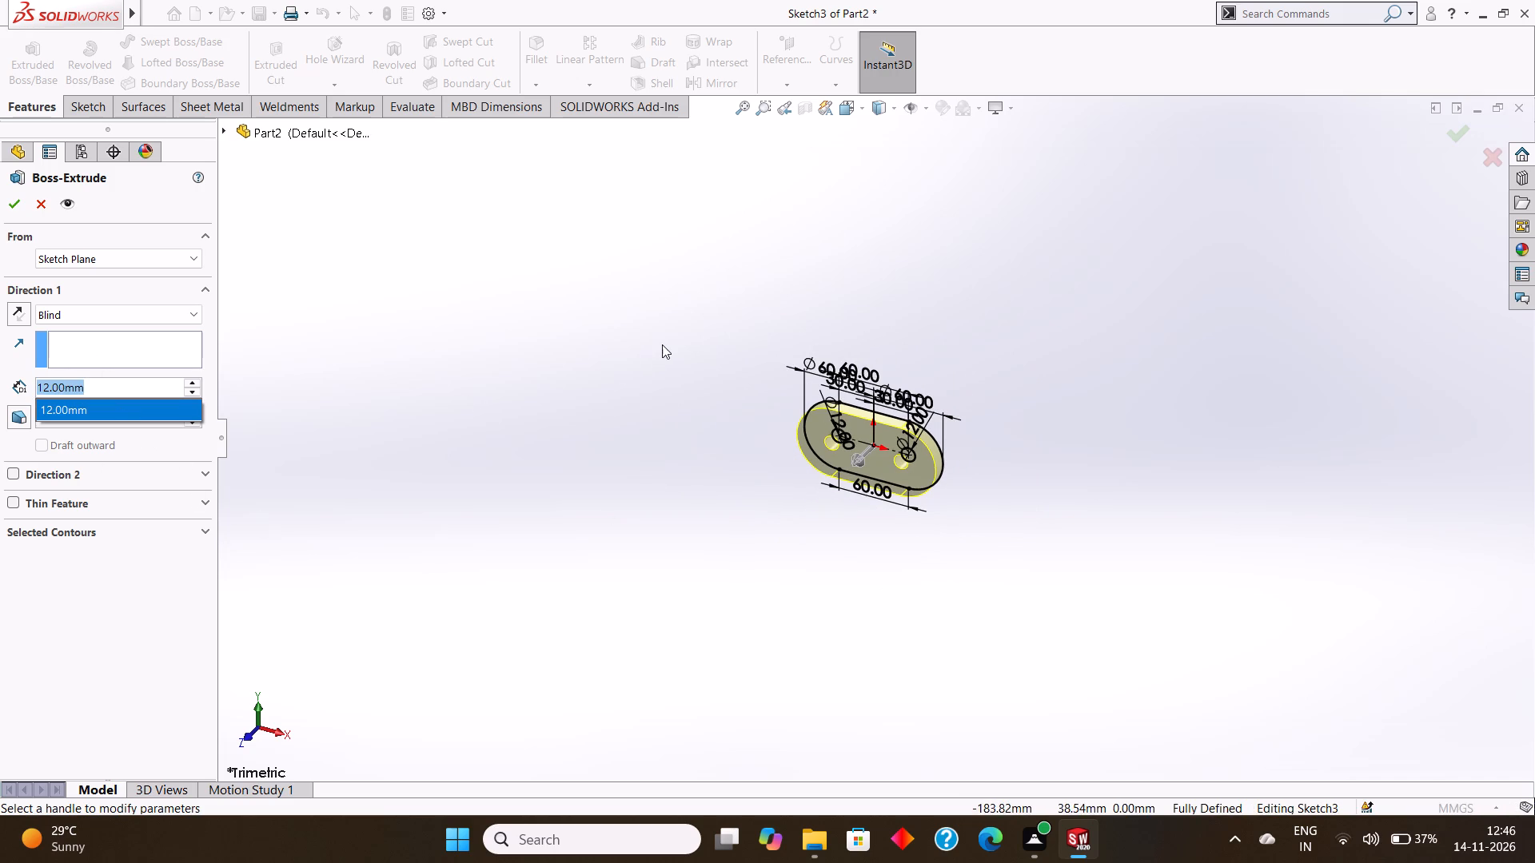
scroll(668, 372, "up", 2)
middle_click_drag(699, 439, 698, 452)
middle_click_drag(696, 450, 699, 468)
scroll(697, 459, "up", 1)
middle_click_drag(697, 459, 698, 470)
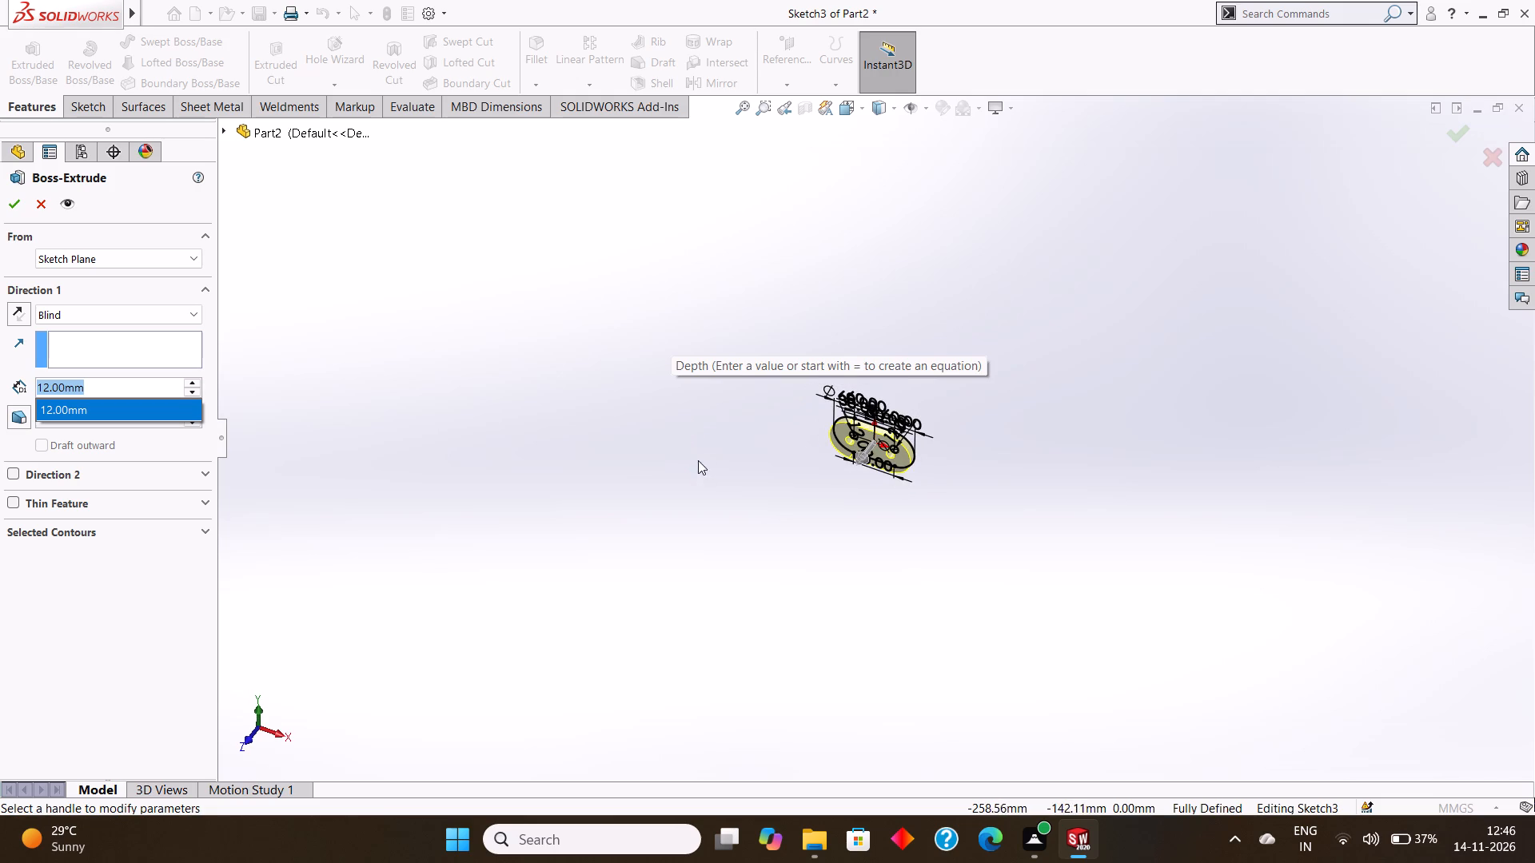
middle_click_drag(698, 466, 700, 479)
middle_click_drag(702, 469, 704, 480)
middle_click_drag(713, 460, 716, 478)
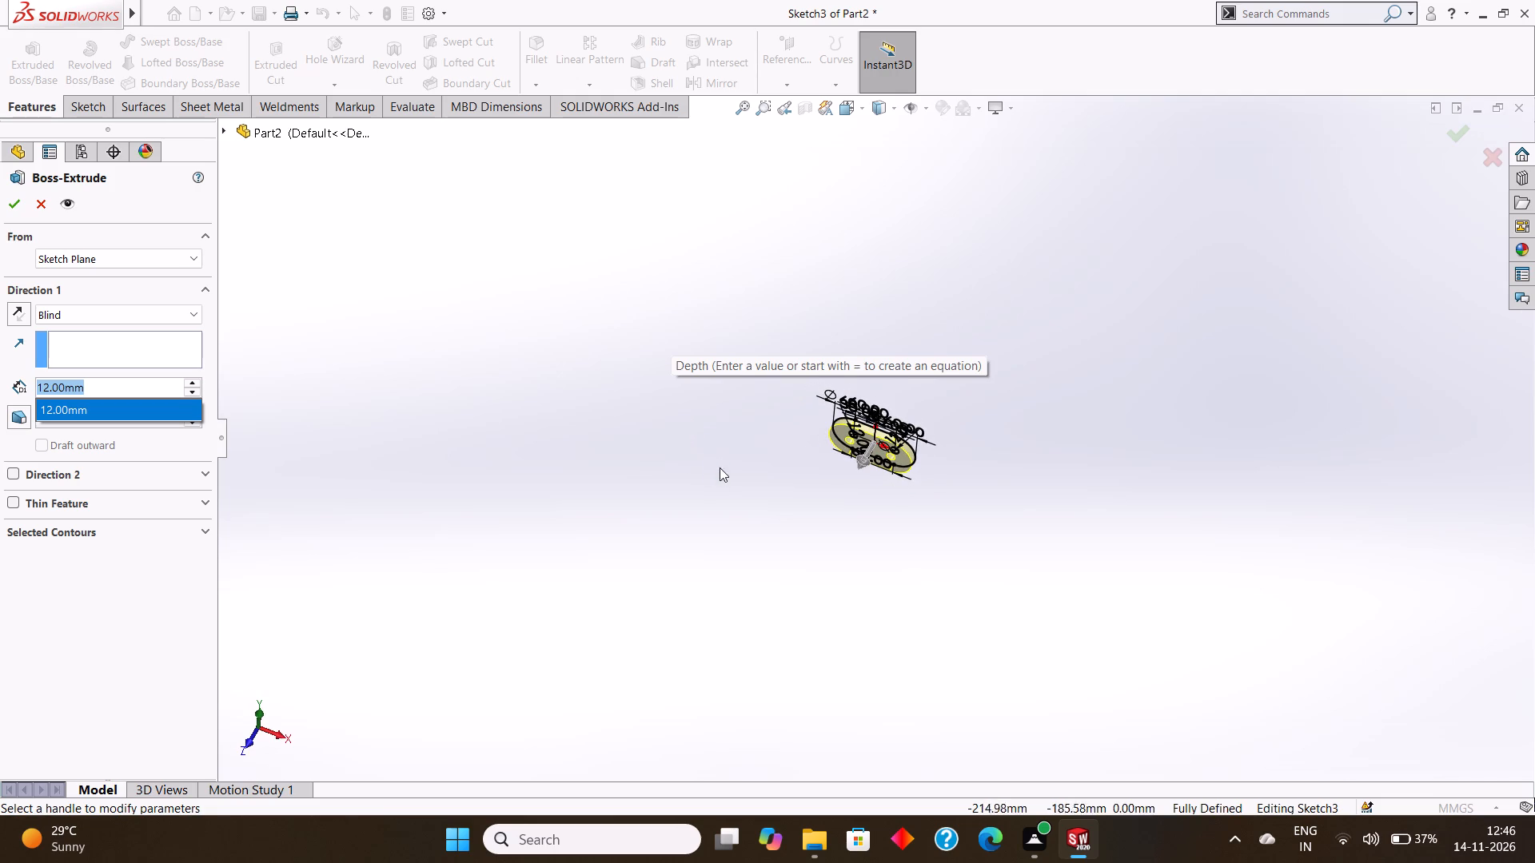
scroll(980, 451, "down", 3)
scroll(898, 471, "down", 3)
scroll(793, 537, "up", 4)
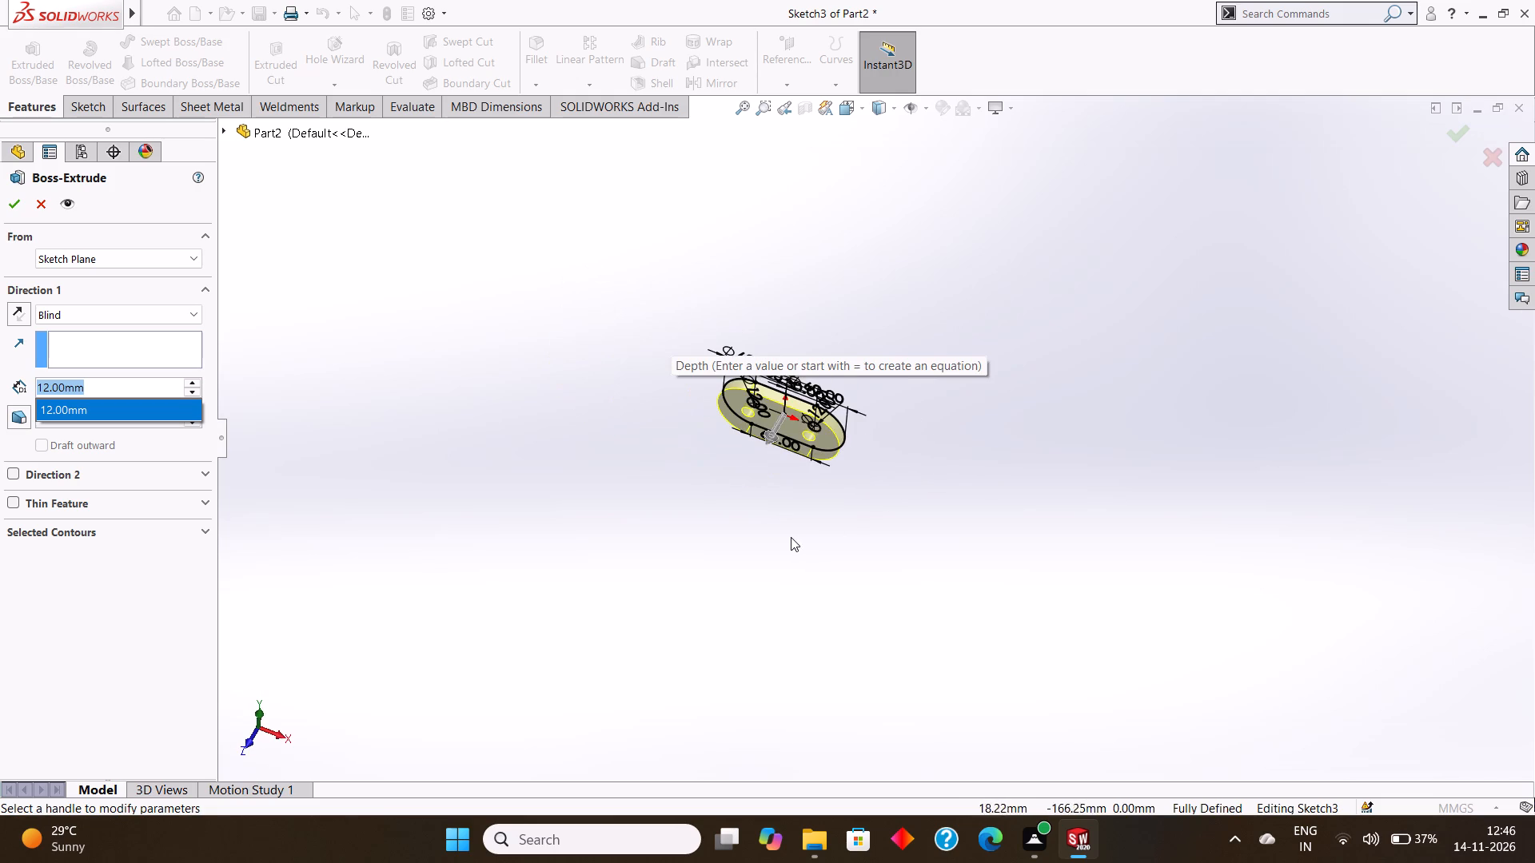
middle_click_drag(791, 535, 802, 489)
middle_click_drag(824, 452, 828, 472)
scroll(806, 464, "down", 8)
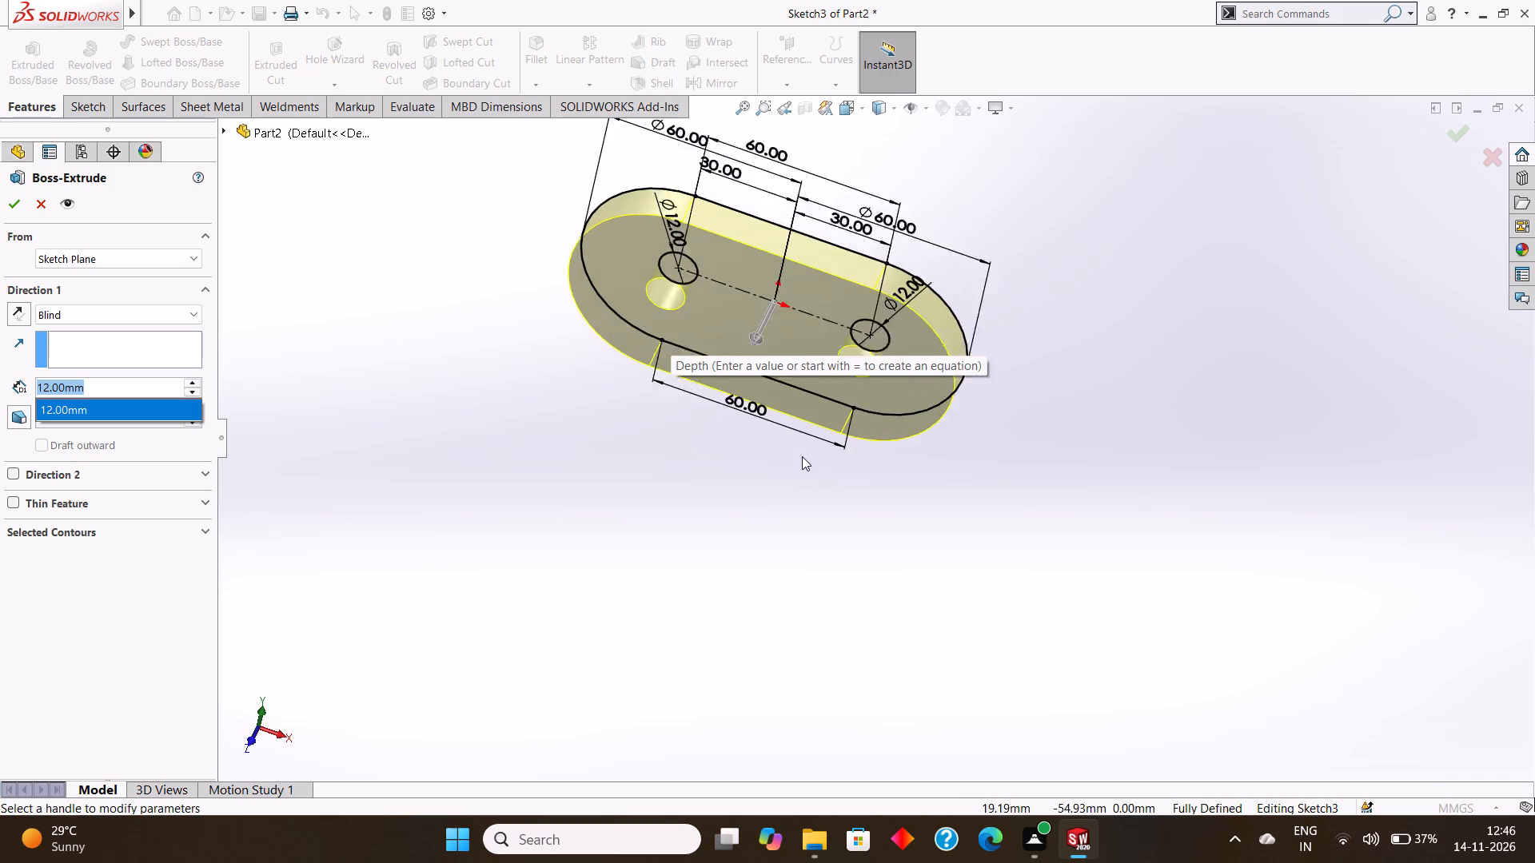
scroll(950, 404, "up", 4)
middle_click_drag(993, 427, 986, 340)
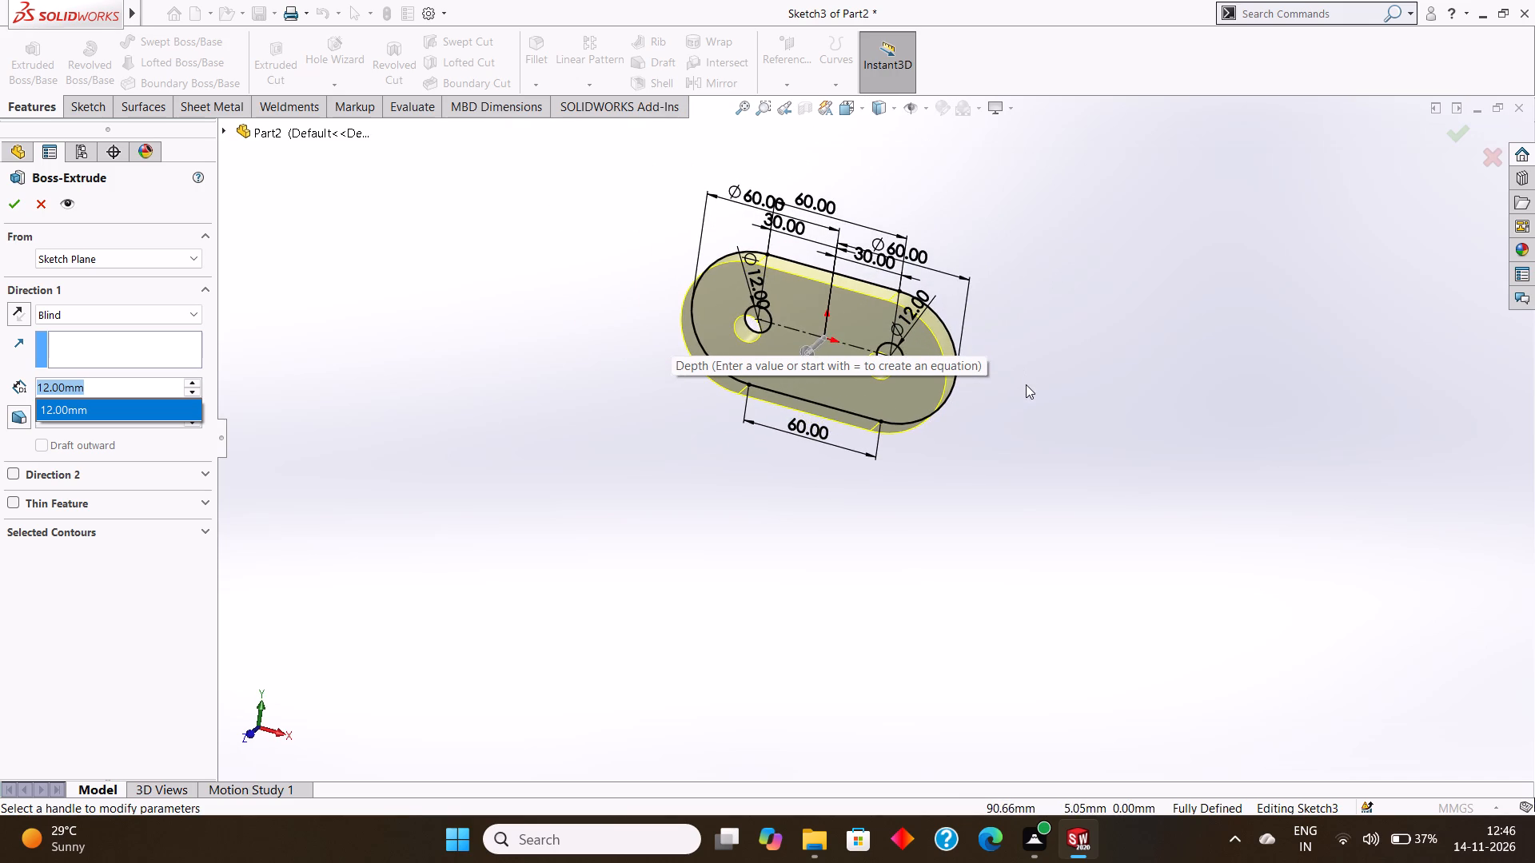
scroll(1026, 384, "up", 2)
left_click(1027, 387)
middle_click_drag(1027, 389, 995, 380)
middle_click_drag(988, 383, 987, 407)
middle_click_drag(995, 389, 995, 408)
middle_click_drag(995, 391, 993, 407)
middle_click(993, 405)
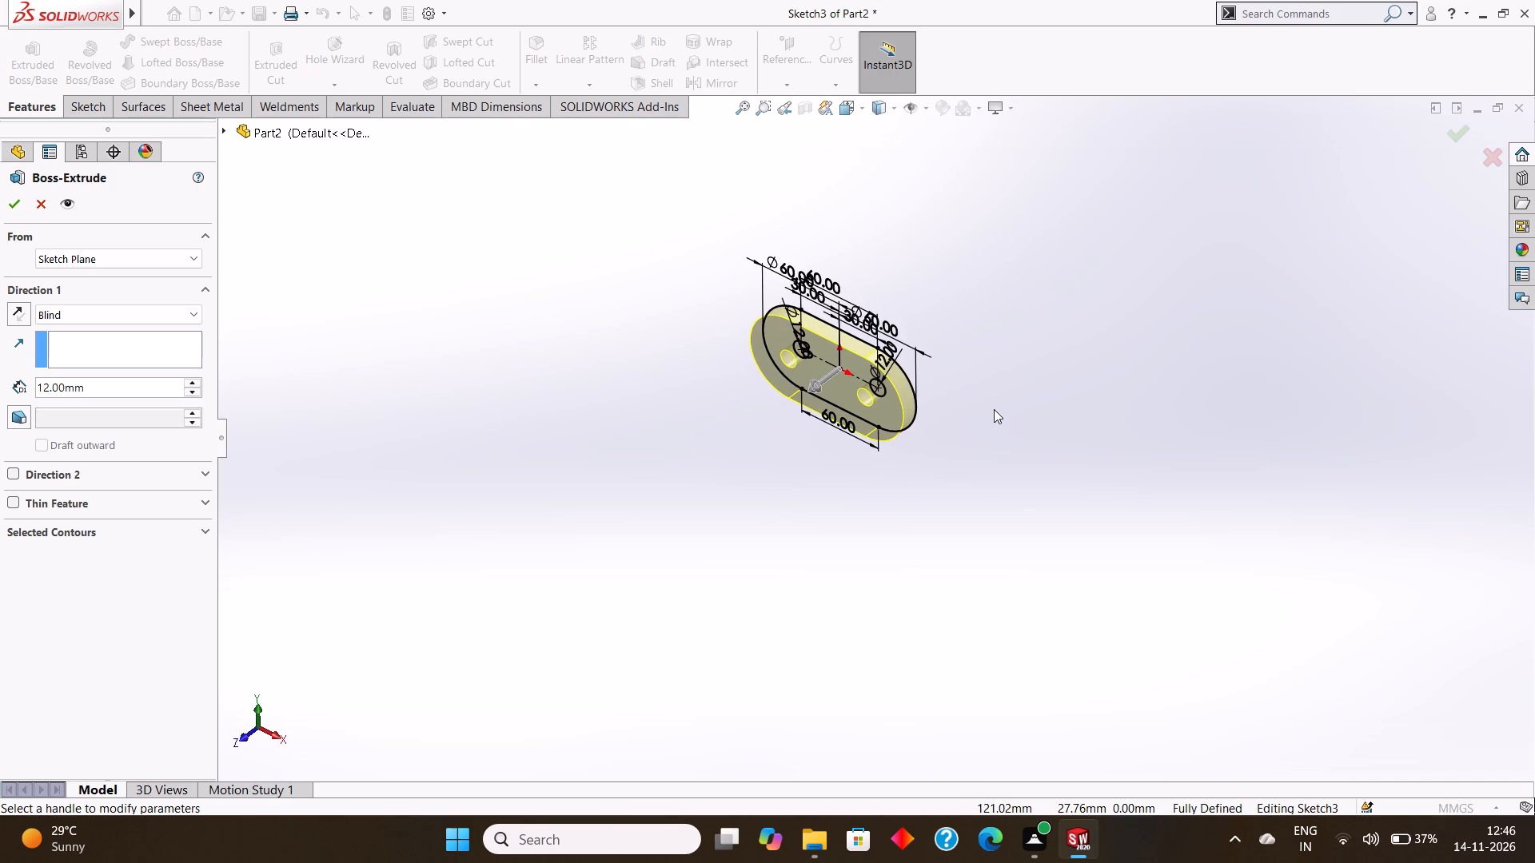
middle_click(998, 424)
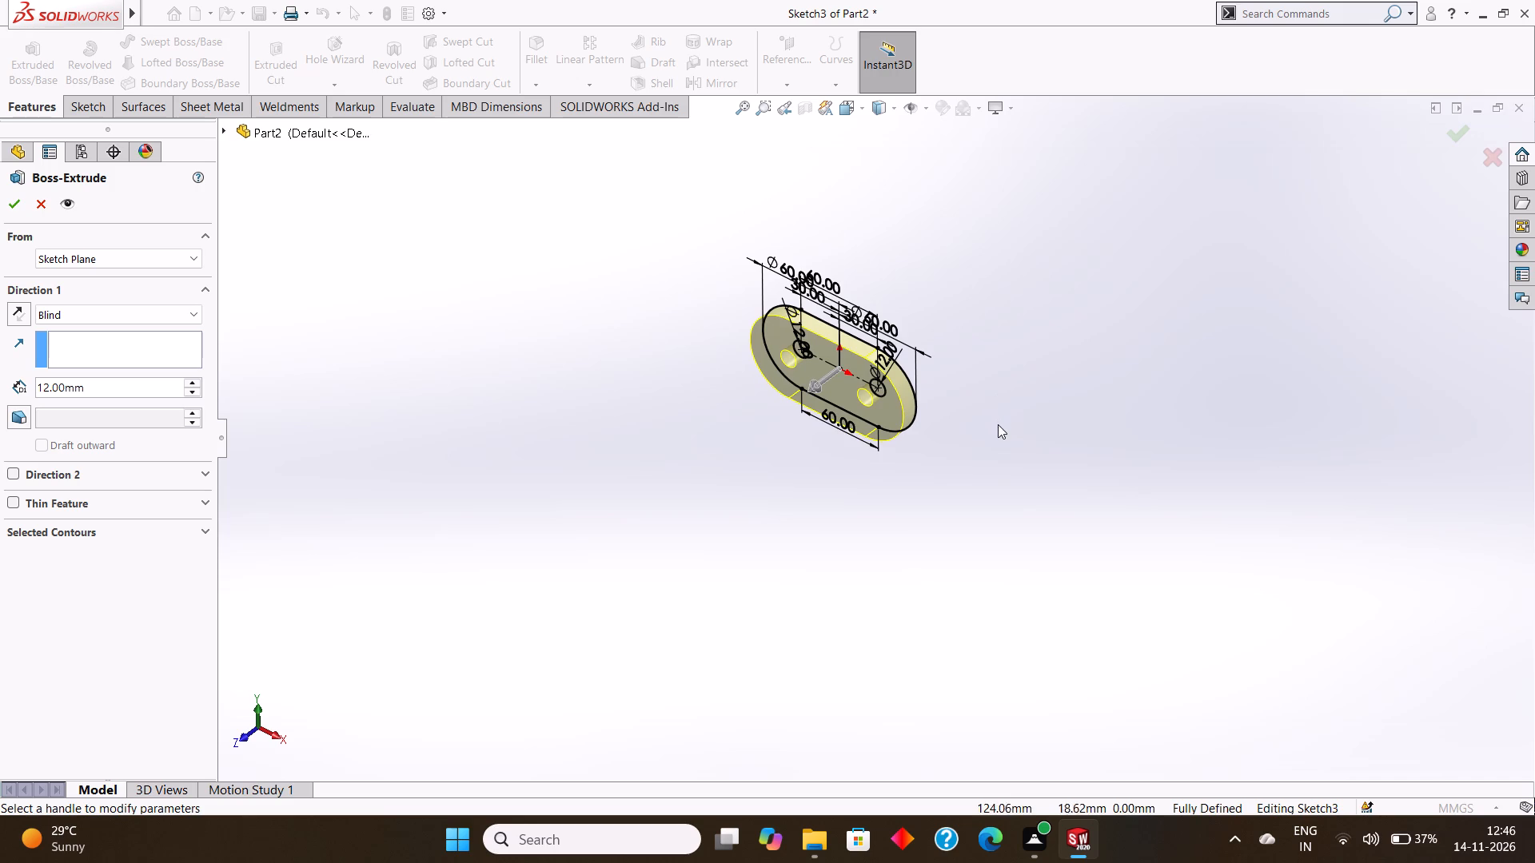
Examine the Boss-Extrude preview of the slot-shaped plate and its two holes from far away and close up.
middle_click(998, 429)
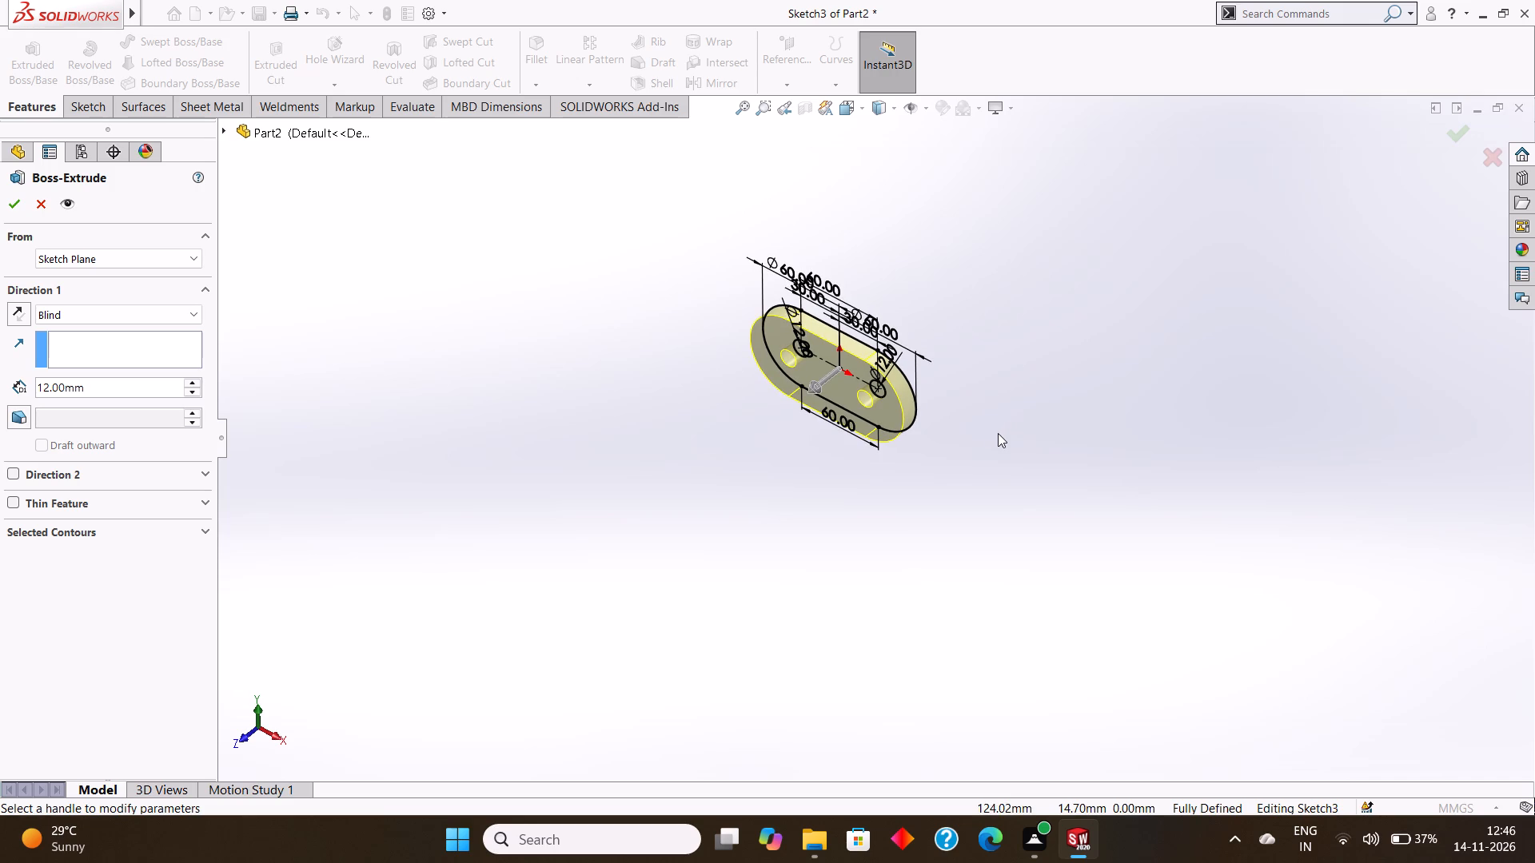
middle_click(998, 433)
middle_click(998, 439)
scroll(999, 435, "up", 1)
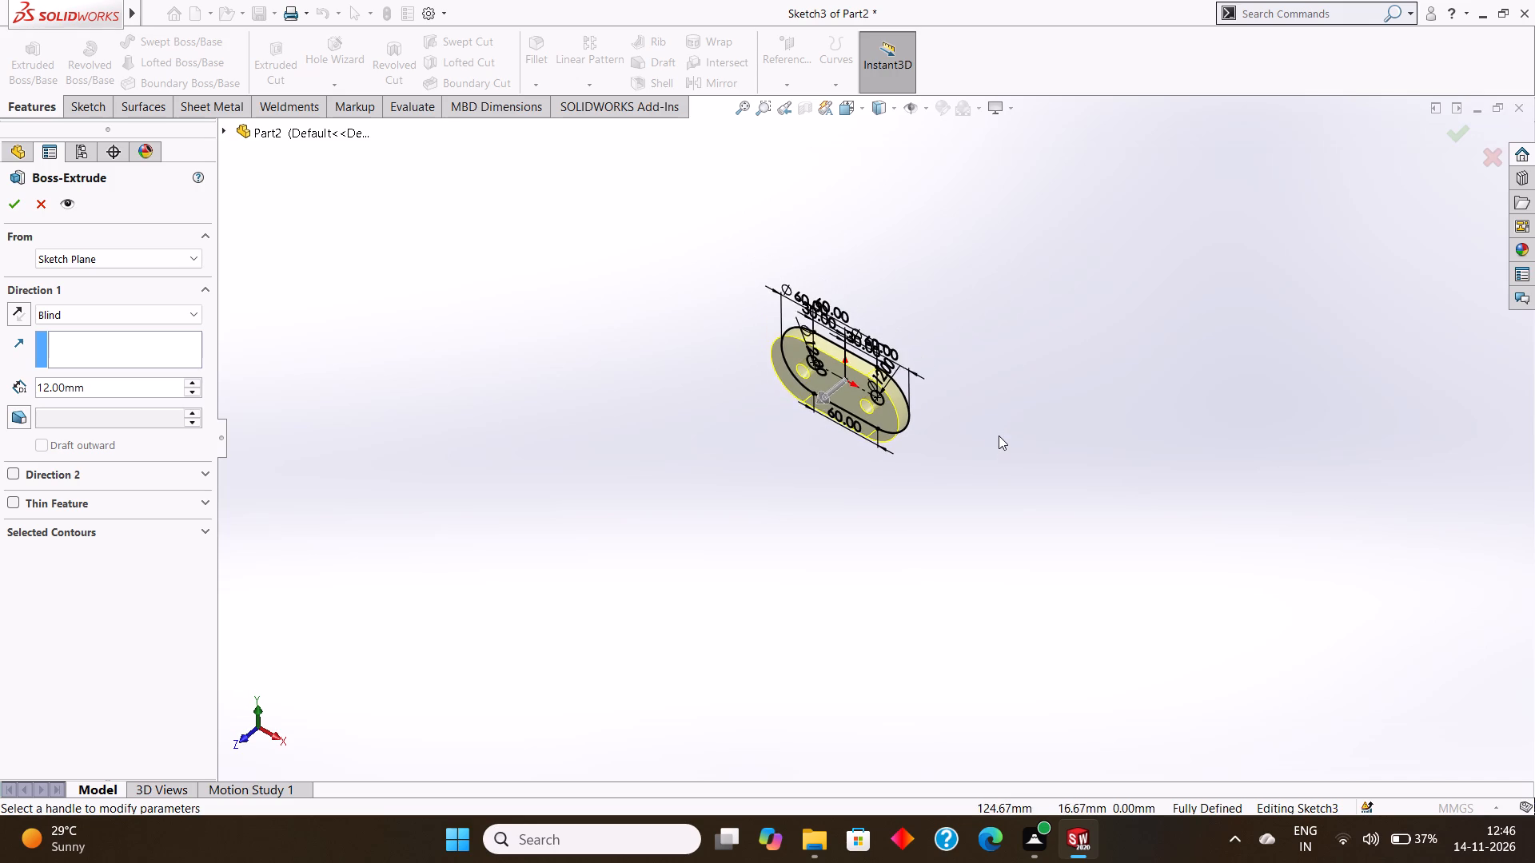
scroll(999, 435, "up", 1)
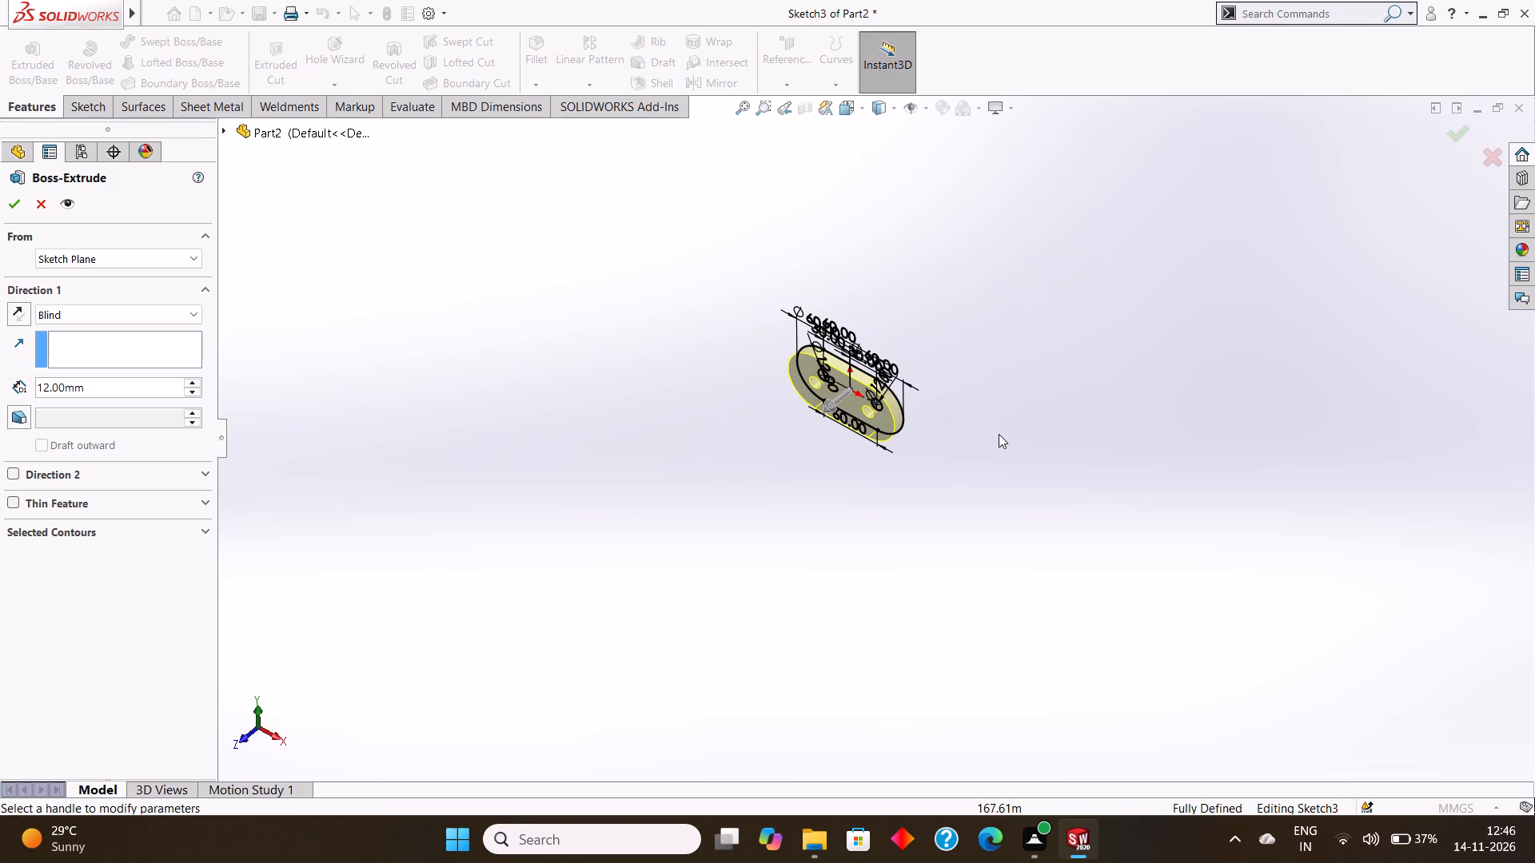
scroll(999, 434, "up", 2)
scroll(868, 422, "up", 1)
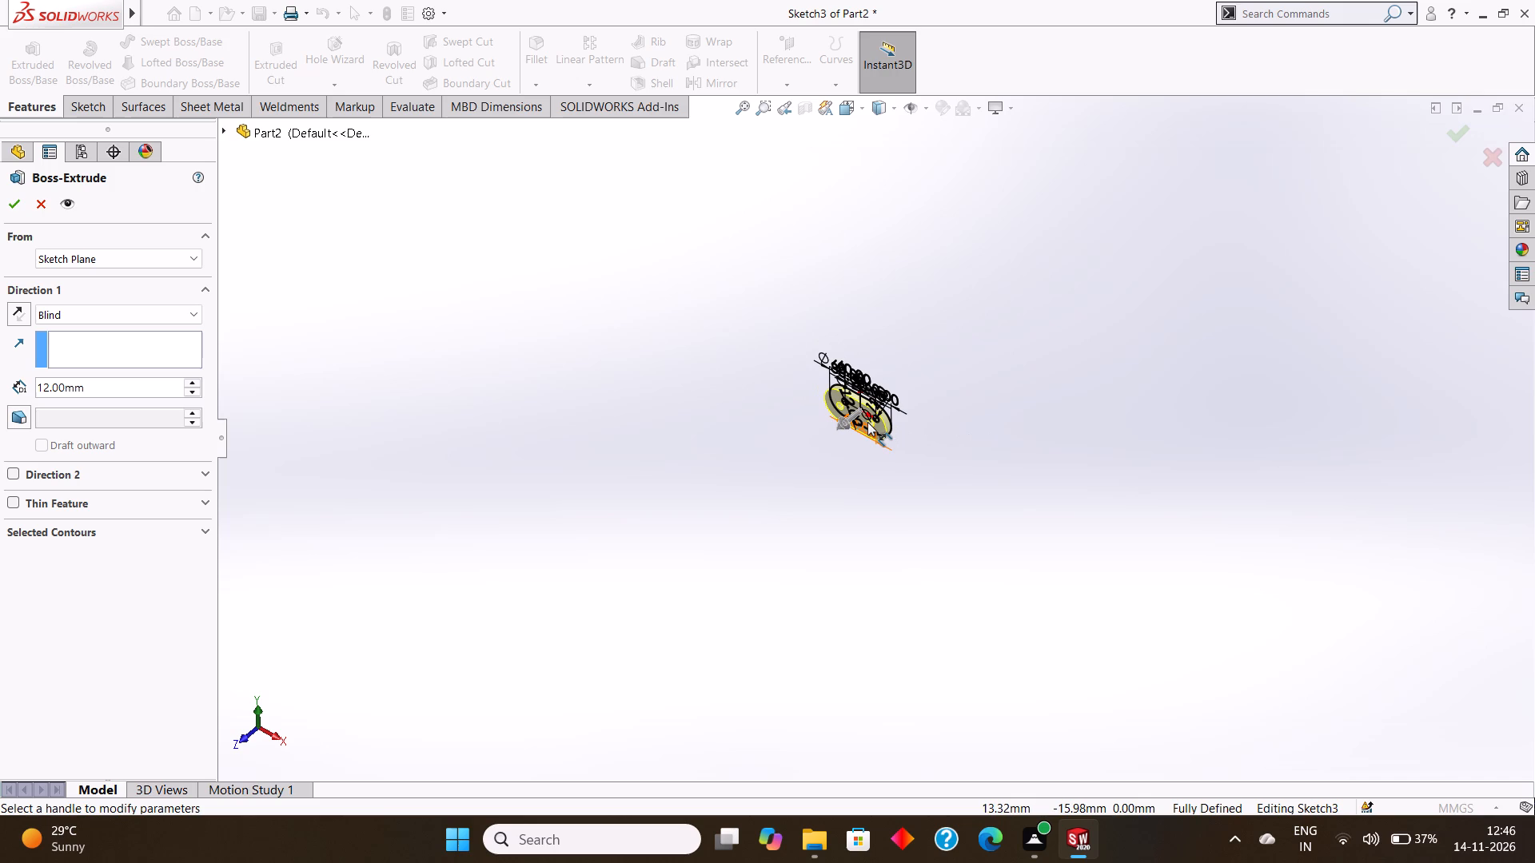
scroll(867, 422, "up", 2)
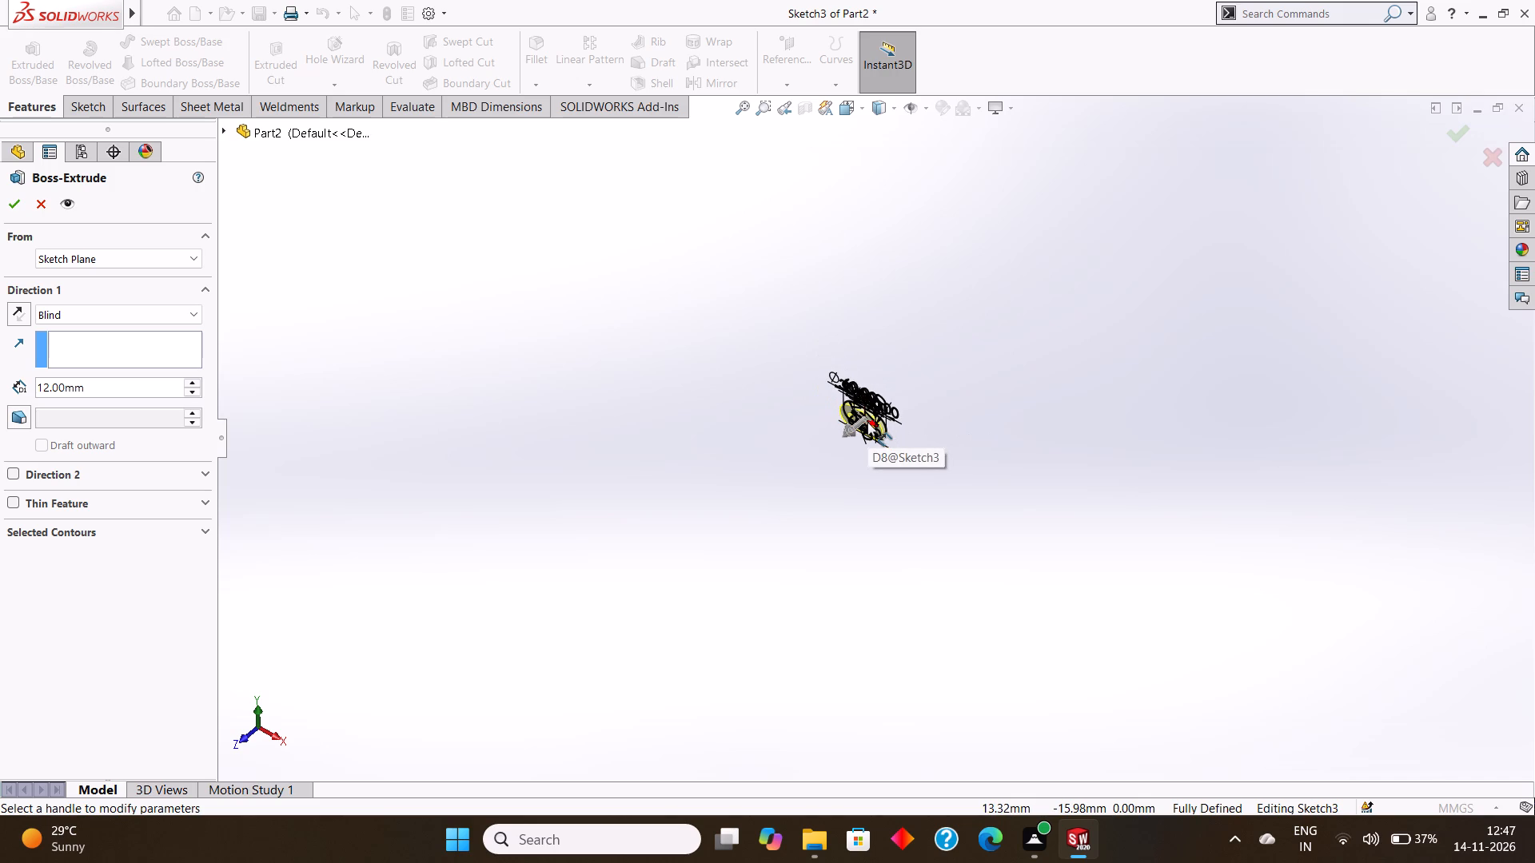
scroll(867, 422, "up", 2)
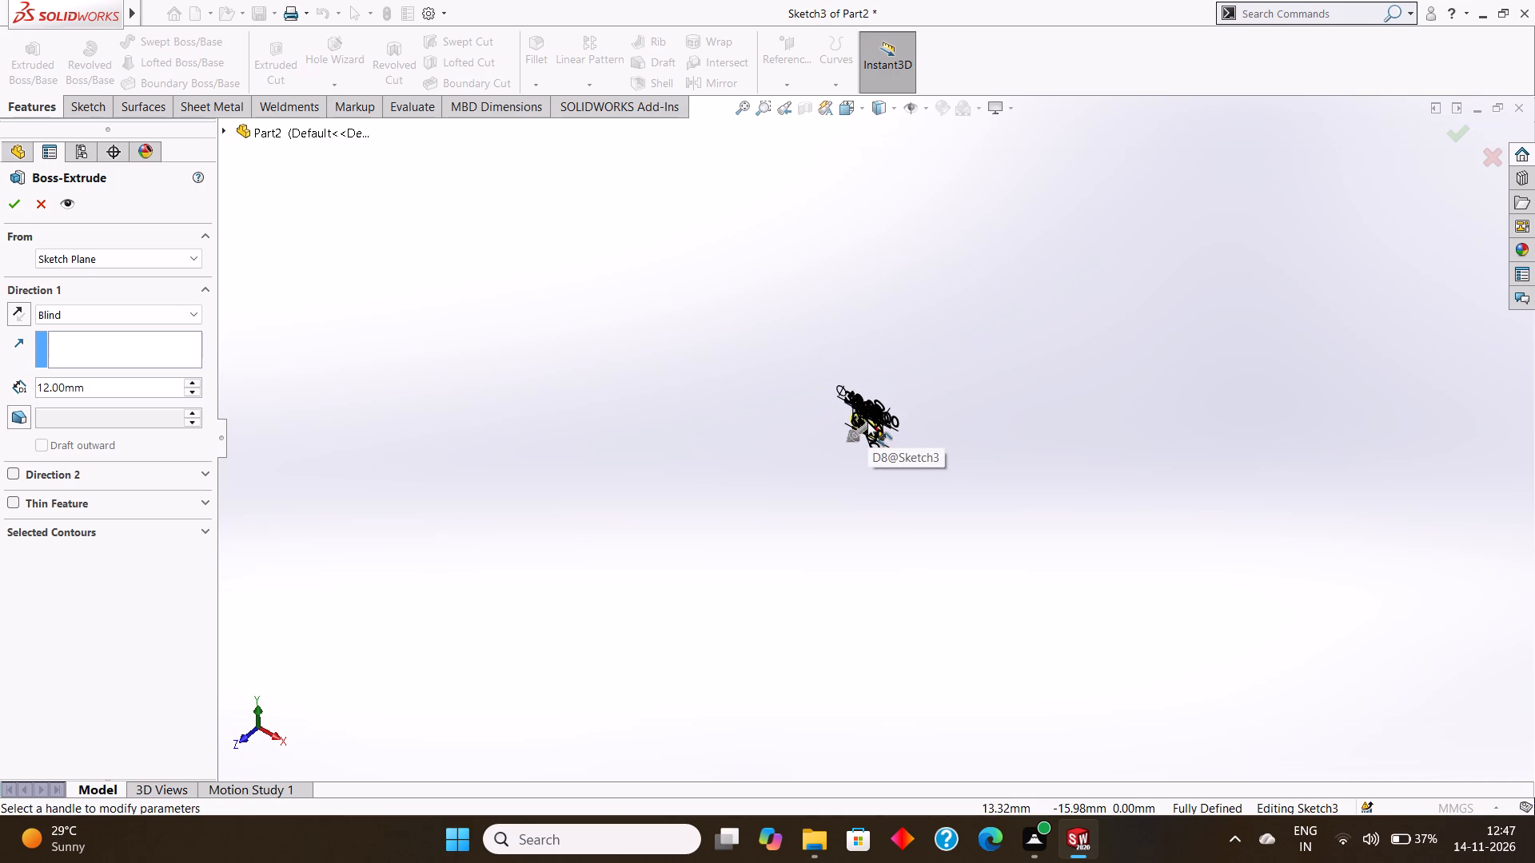
scroll(867, 422, "up", 2)
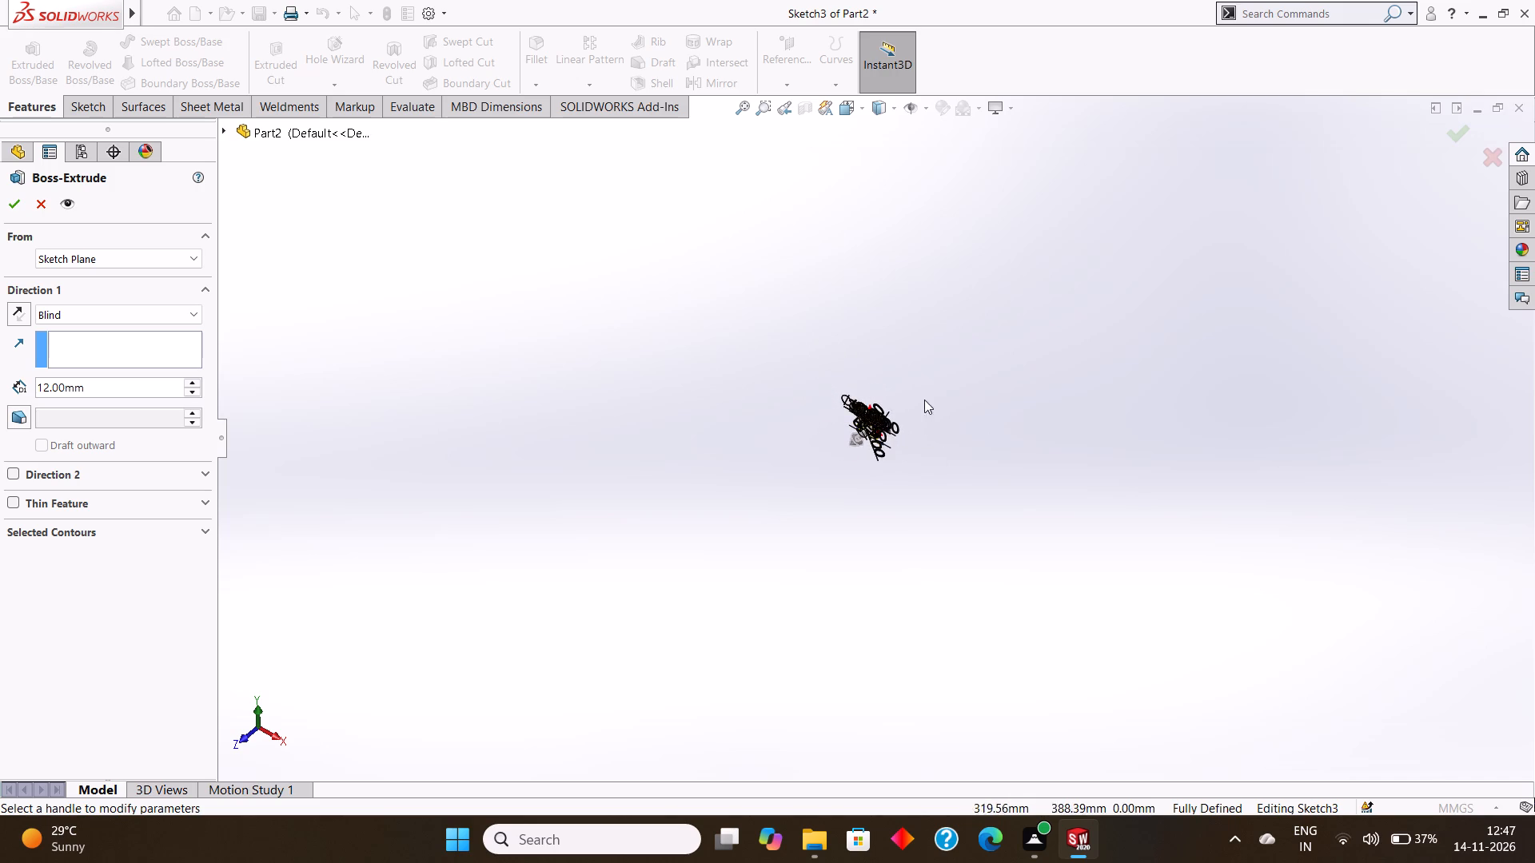
scroll(912, 439, "down", 4)
scroll(813, 404, "down", 8)
scroll(833, 491, "down", 4)
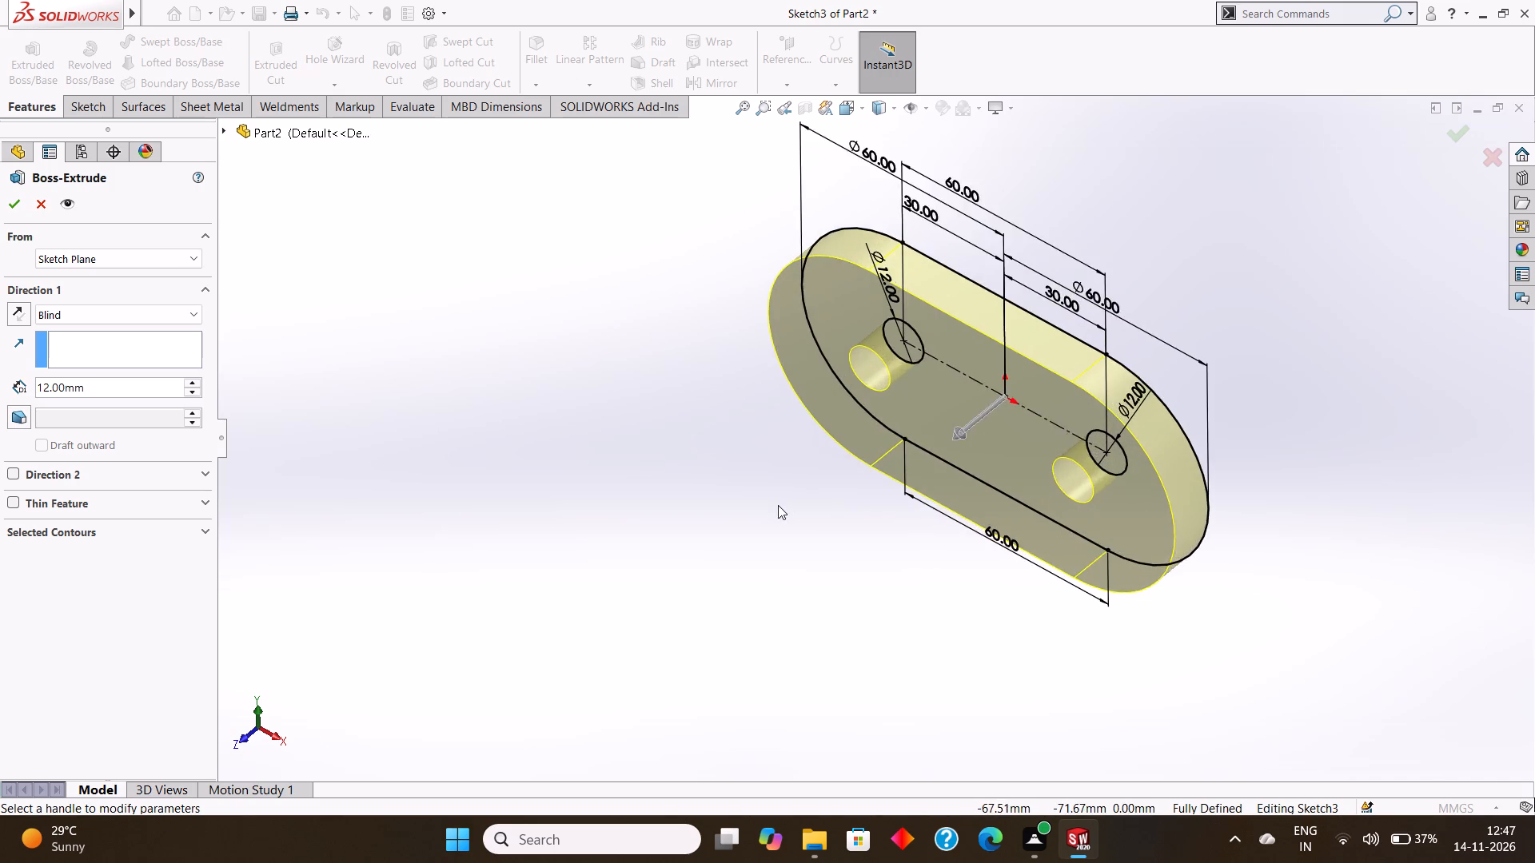
scroll(778, 505, "down", 2)
scroll(776, 490, "up", 3)
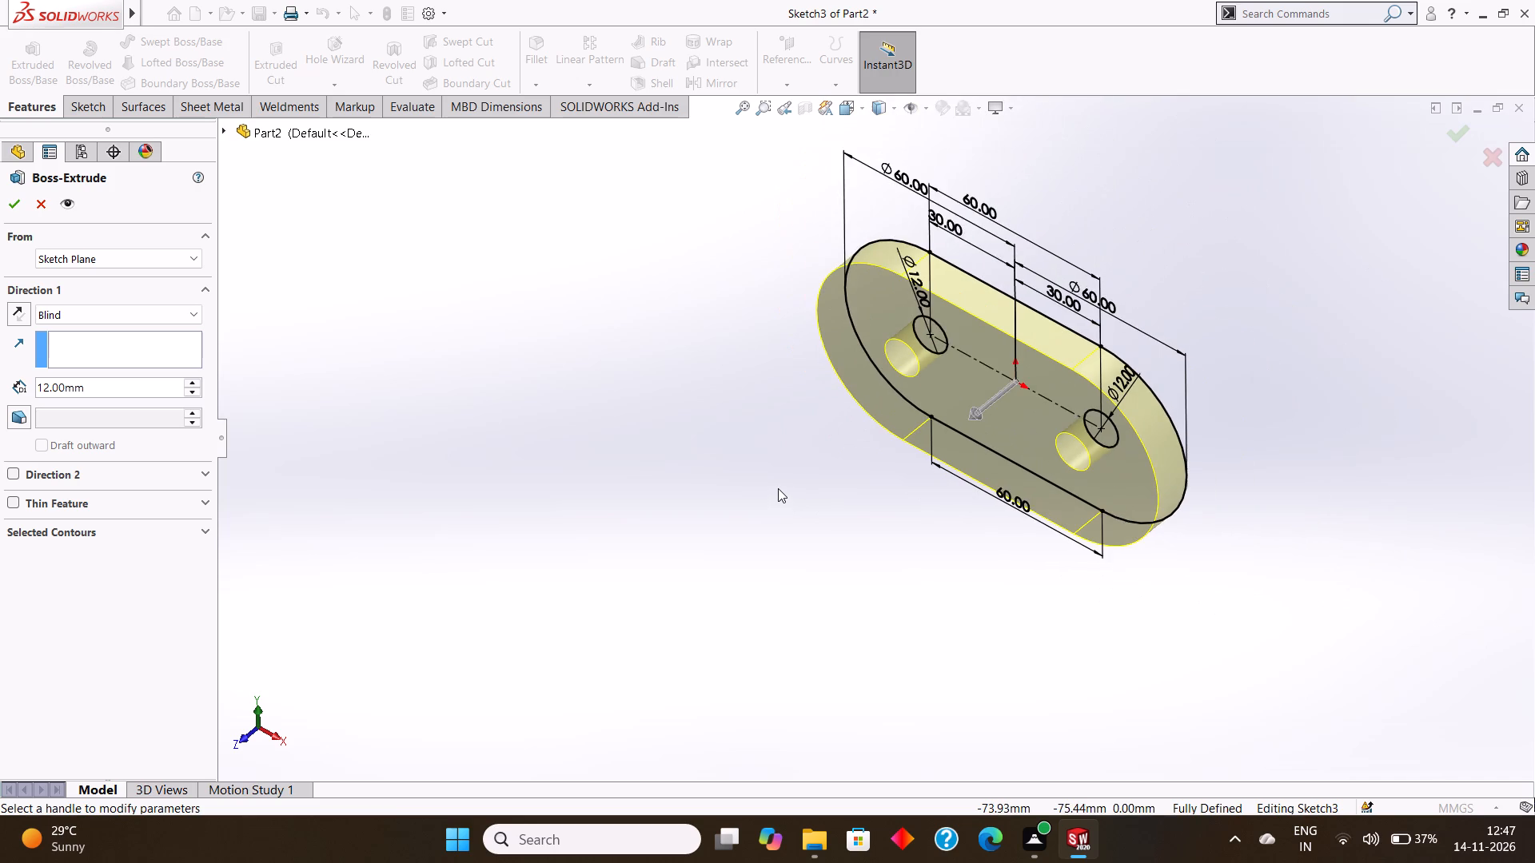
scroll(778, 488, "up", 1)
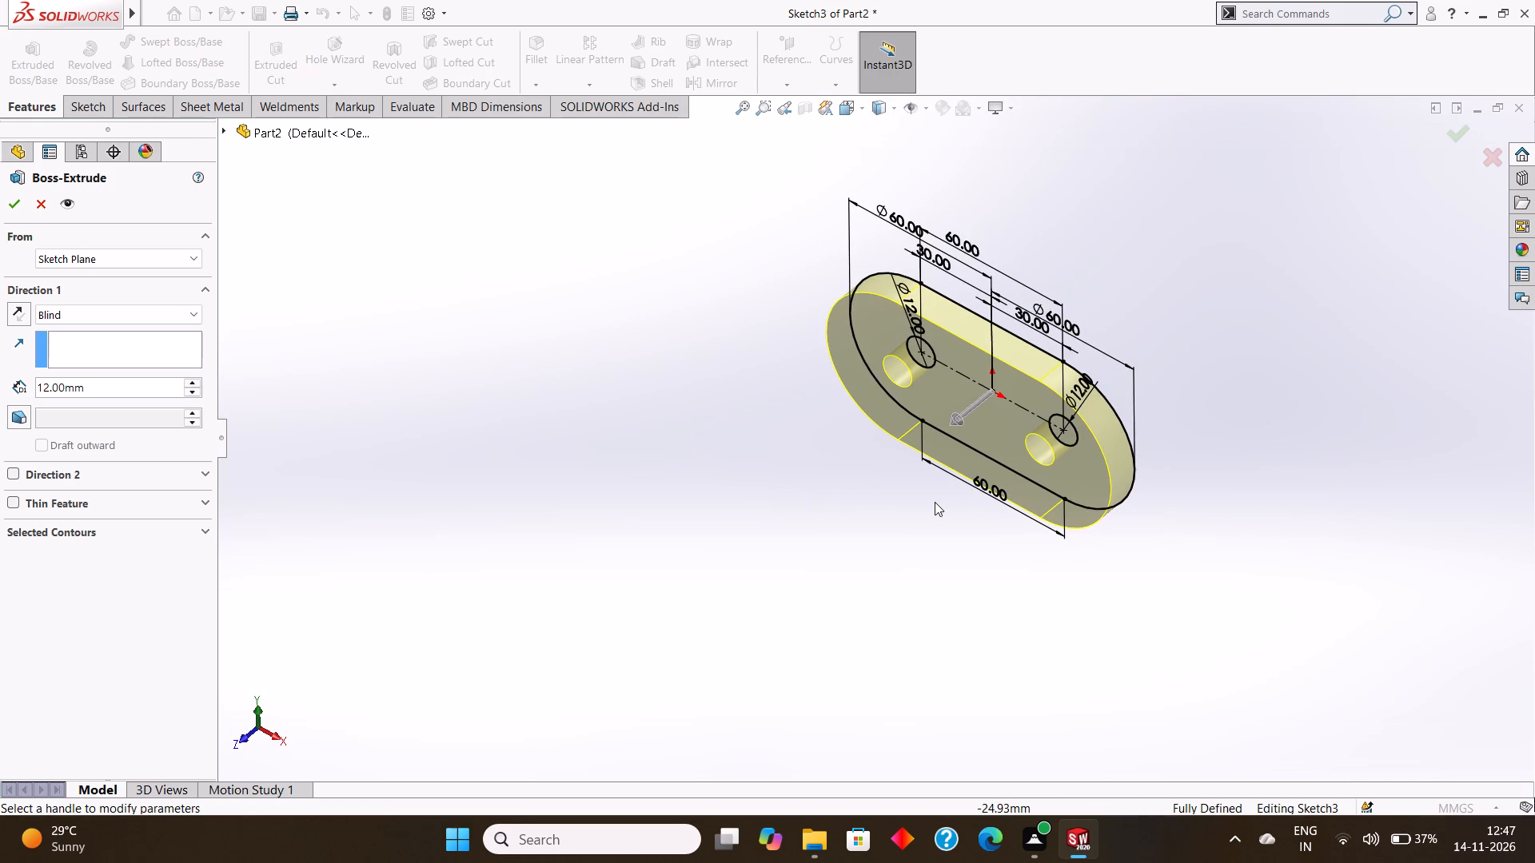
Cancel the Boss-Extrude of the slot profile and return to the open sketch.
key("Escape")
key("Escape")
key("Escape")
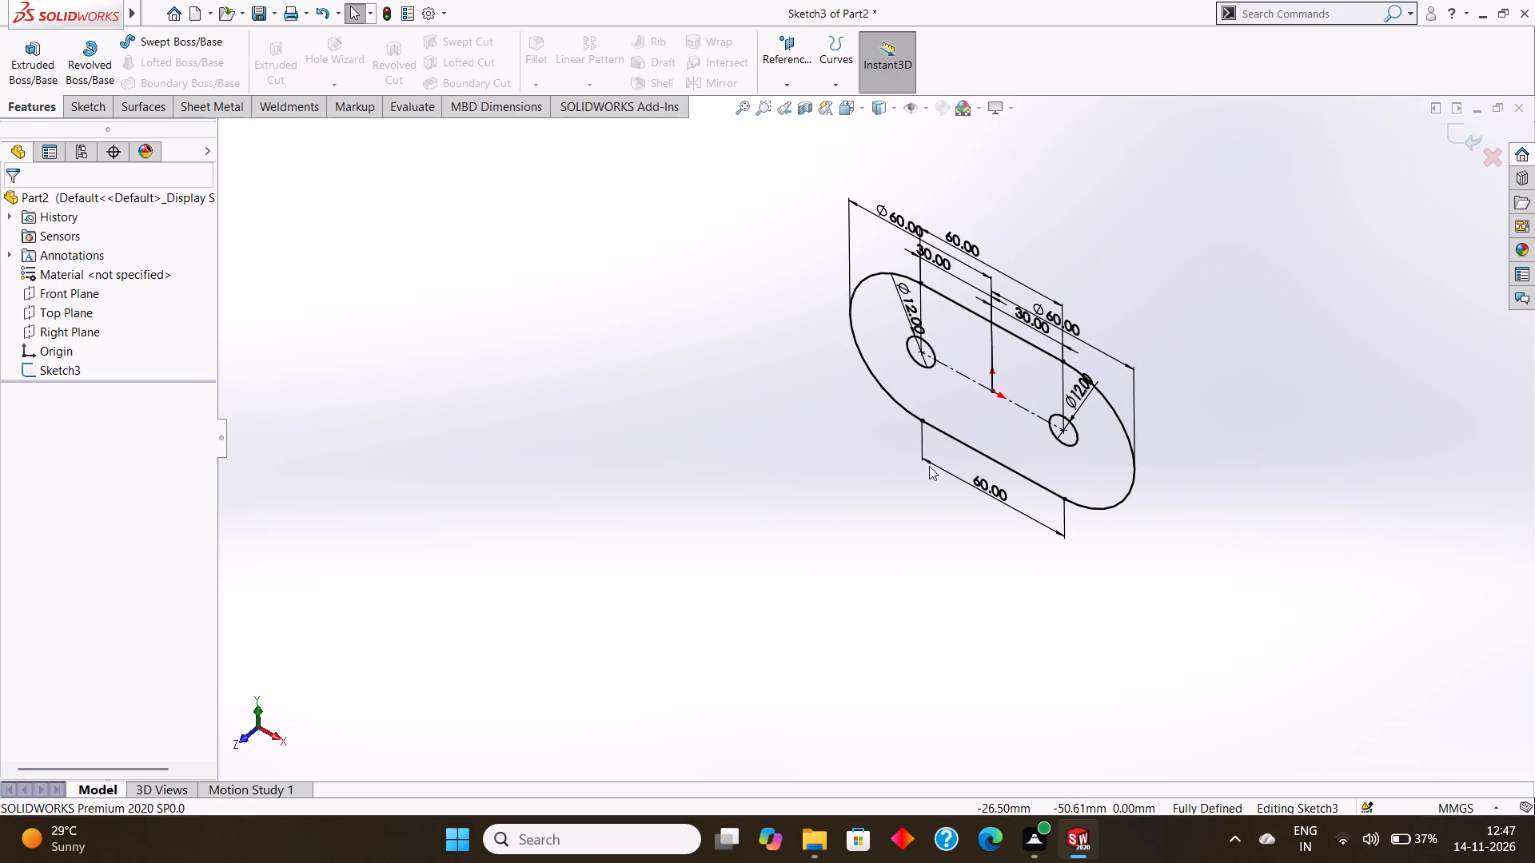
scroll(960, 414, "up", 4)
scroll(984, 401, "down", 4)
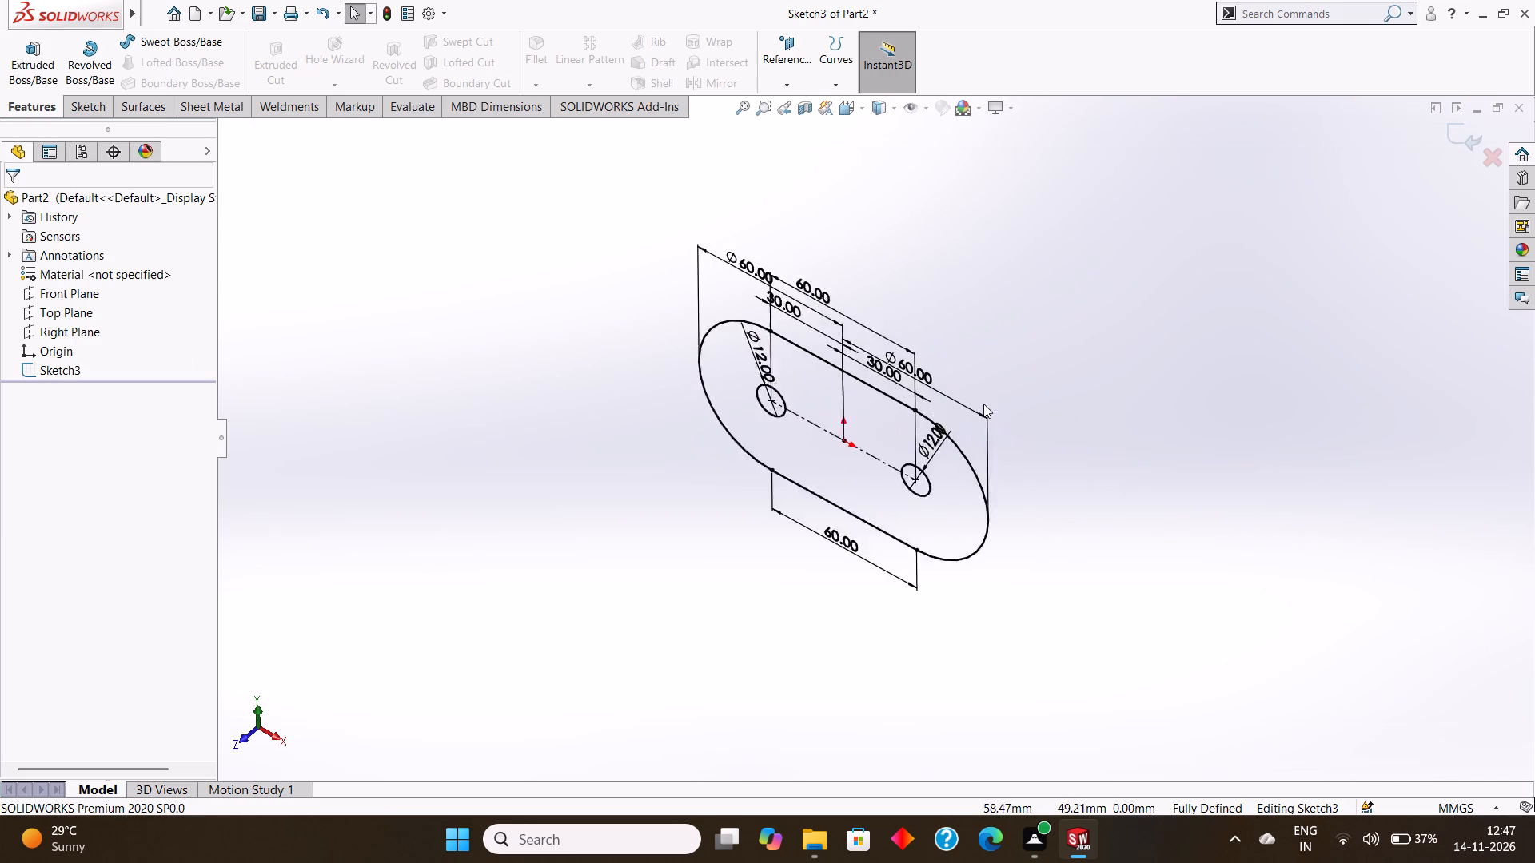
scroll(983, 404, "down", 1)
Undo the two small hole circles with their diameter dimensions and the 60 mm dimension on the slot's lower line.
key("ctrl+z")
key("ctrl+z")
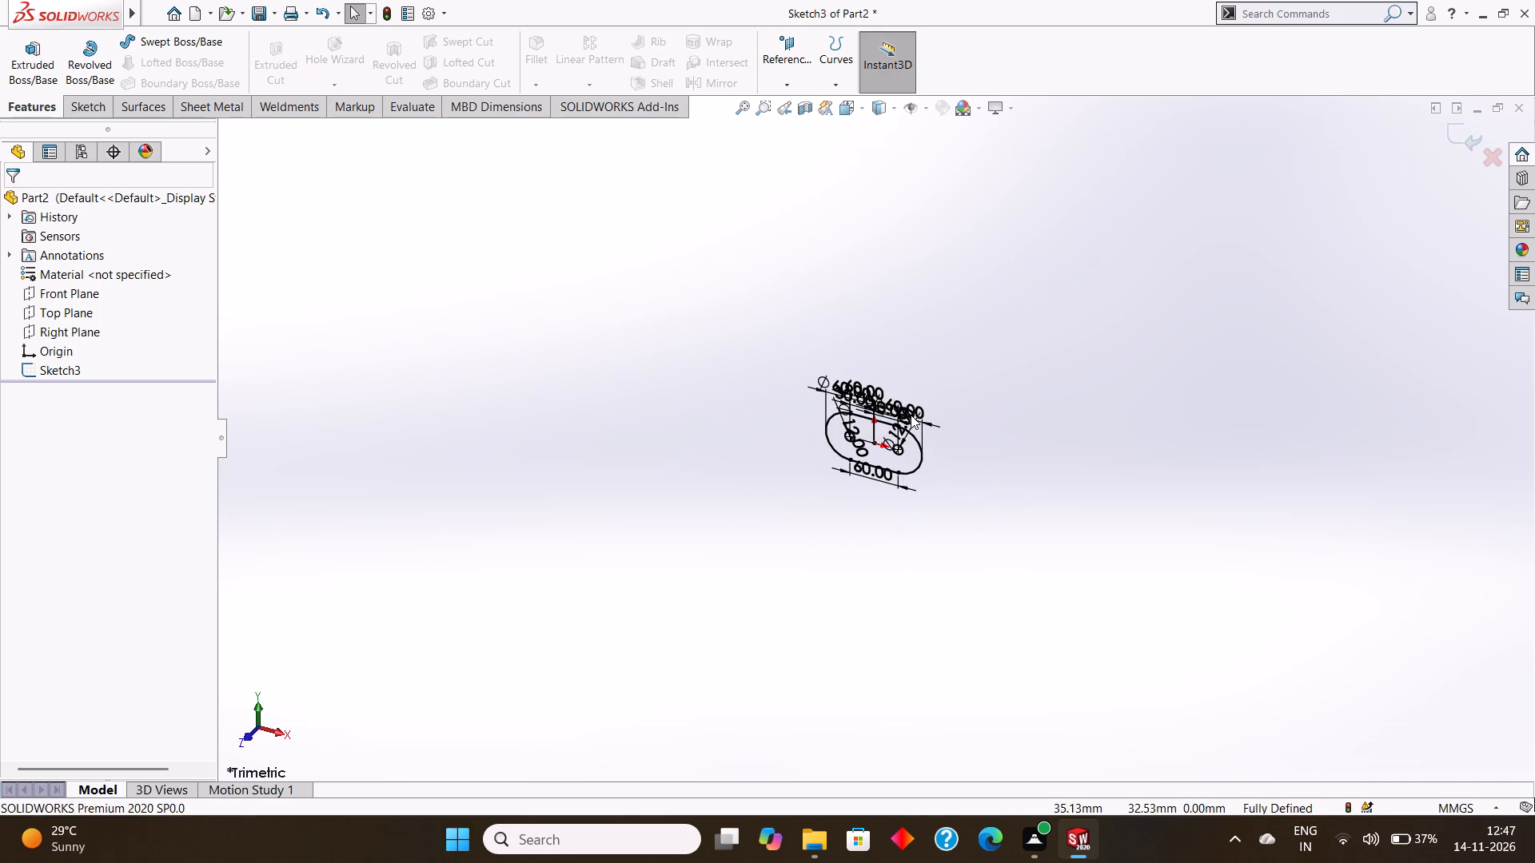
key("ctrl+z")
key("ctrl+z")
key("ctrl+z")
key("ctrl+z")
key("ctrl+z")
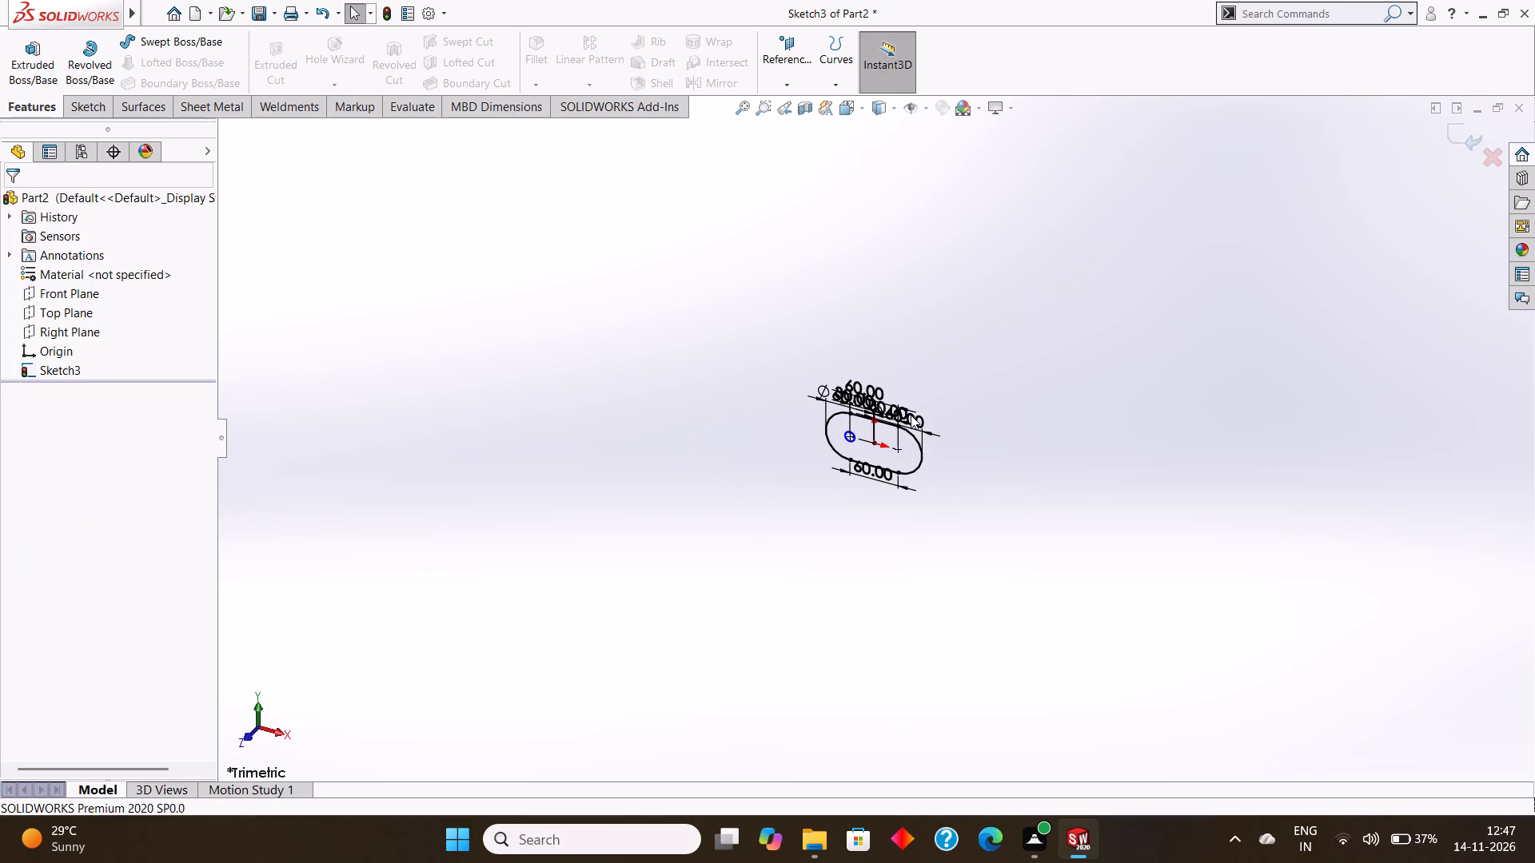
key("ctrl+z")
key("ctrl+z")
key("ctrl+z")
key("ctrl+z")
key("ctrl+z")
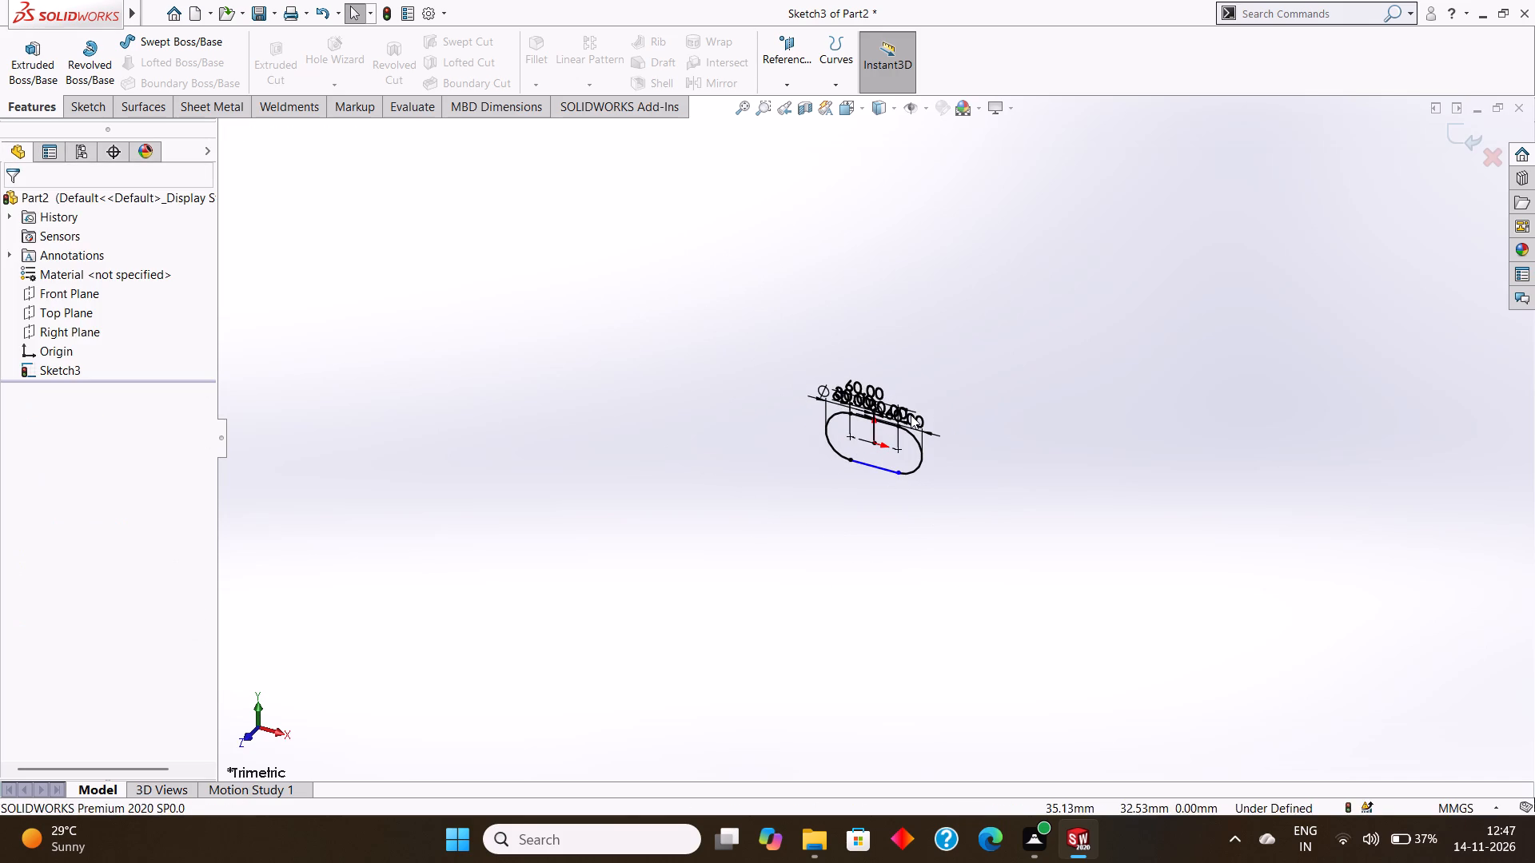
Undo the circle trims, the upper line's 60 mm dimension, both connecting lines and the right circle's 30 mm position dimension.
key("ctrl+z")
key("ctrl+z")
key("ctrl+z")
key("ctrl+z")
key("ctrl+z")
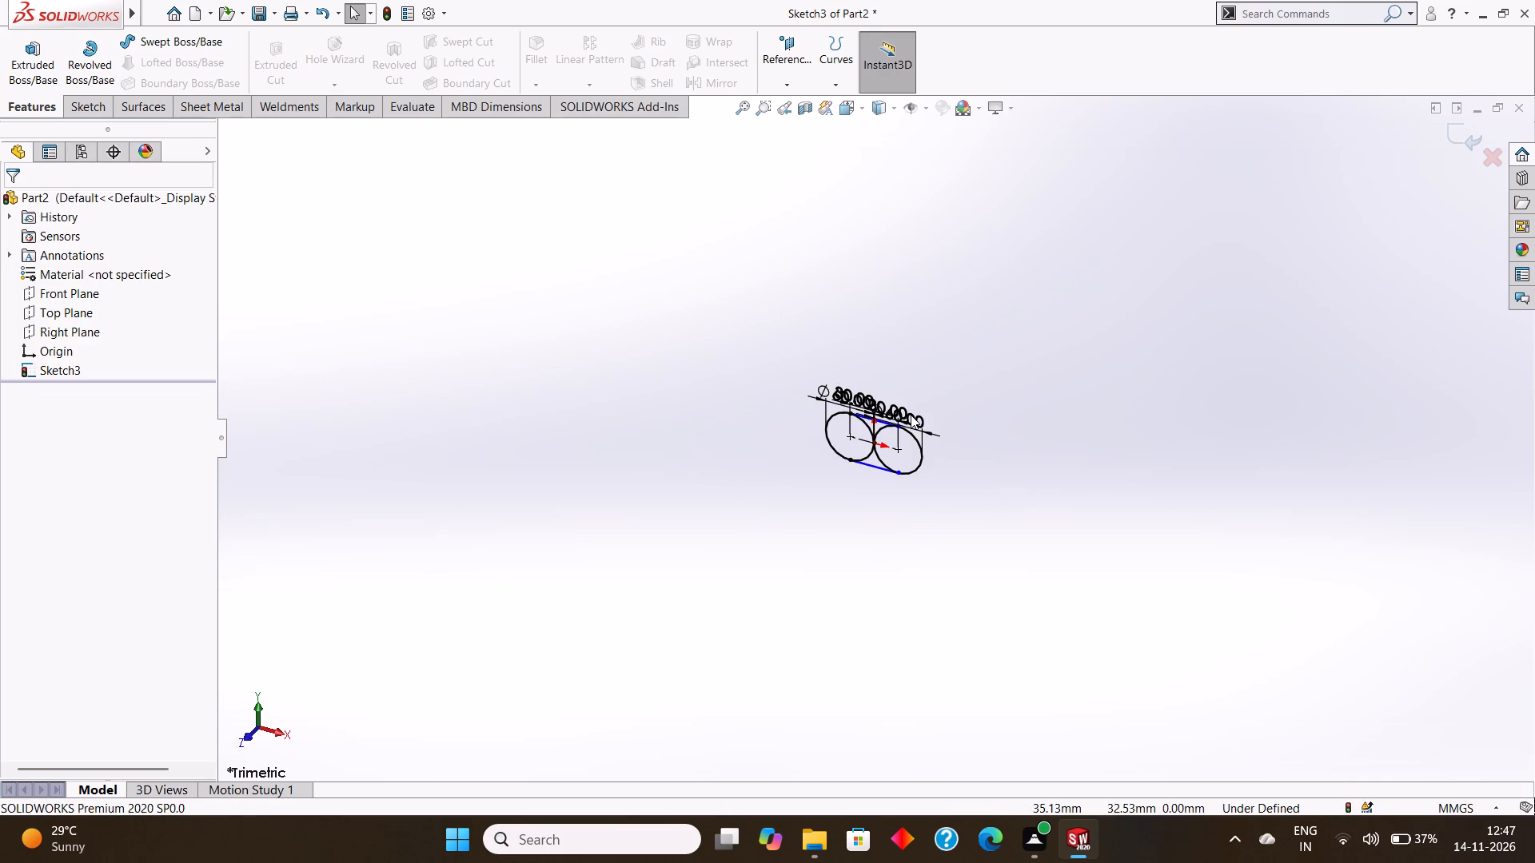
key("ctrl+z")
key("ctrl+z")
key("ctrl+z")
key("ctrl+z")
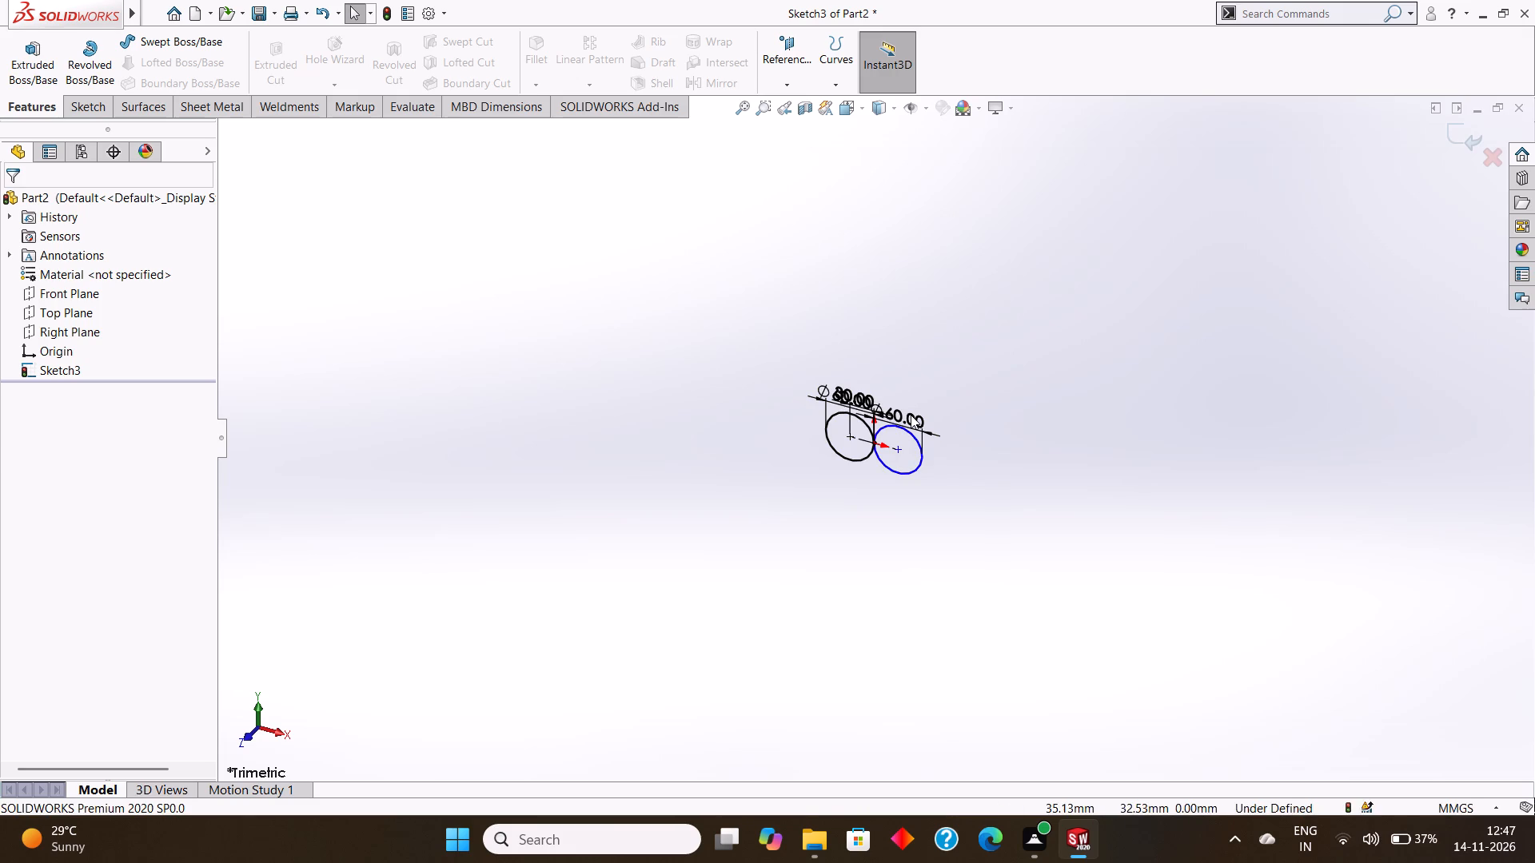
Undo the remaining dimensions on the two large circles and the creation of the right circle.
key("ctrl+z")
key("ctrl+z")
key("ctrl+z")
key("ctrl+z")
key("ctrl+z")
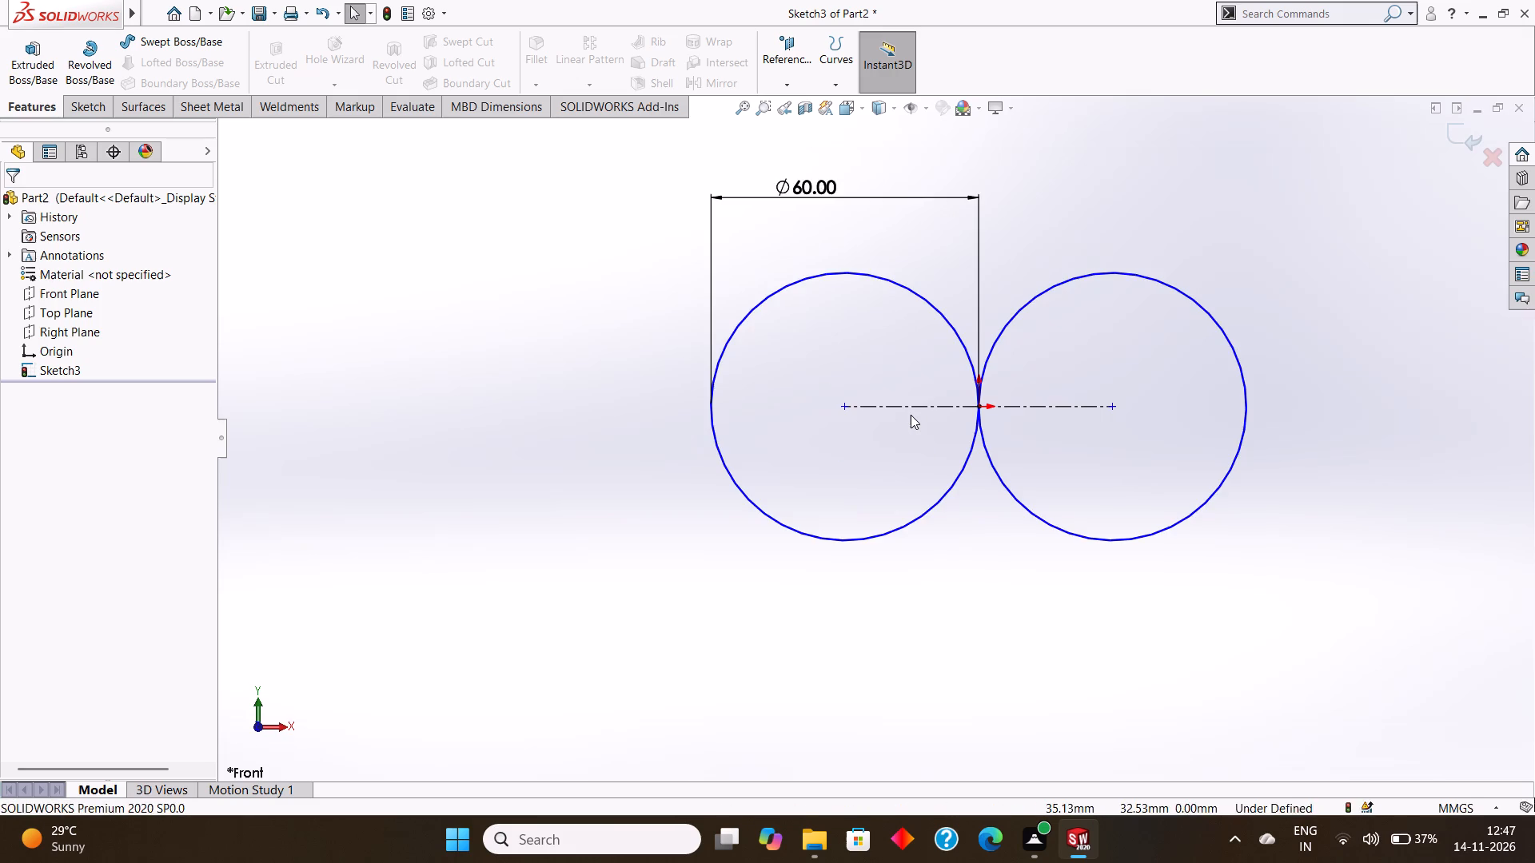
key("ctrl+z")
key("ctrl+z")
key("ctrl+z")
key("ctrl+z")
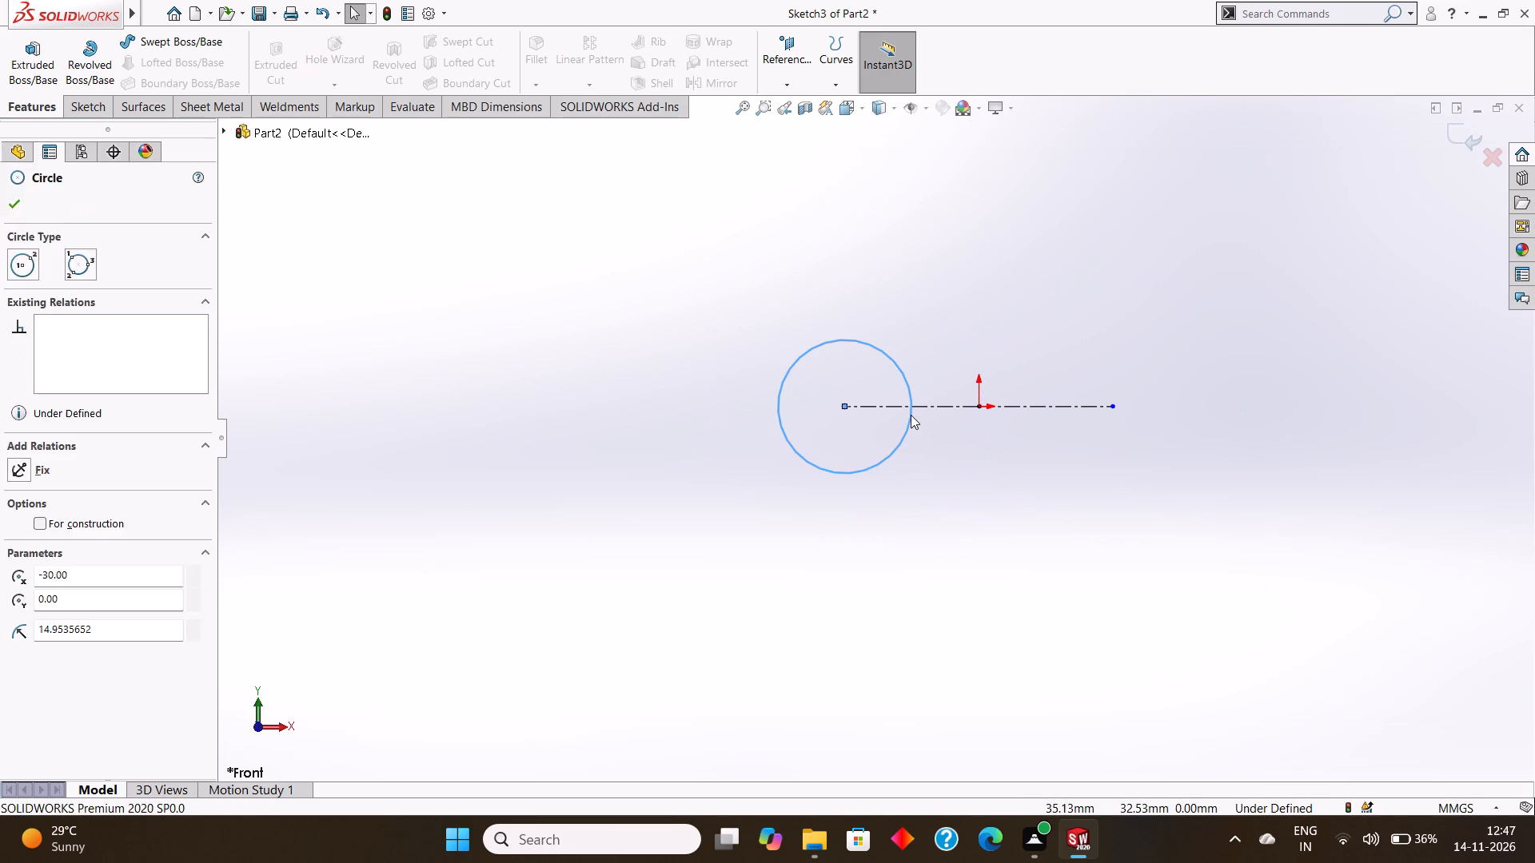
Undo the left circle, the centerline and Sketch3 itself, stepping back to the earlier stepped profile in Sketch1.
key("ctrl+z")
key("ctrl+z")
key("ctrl+z")
key("ctrl+z")
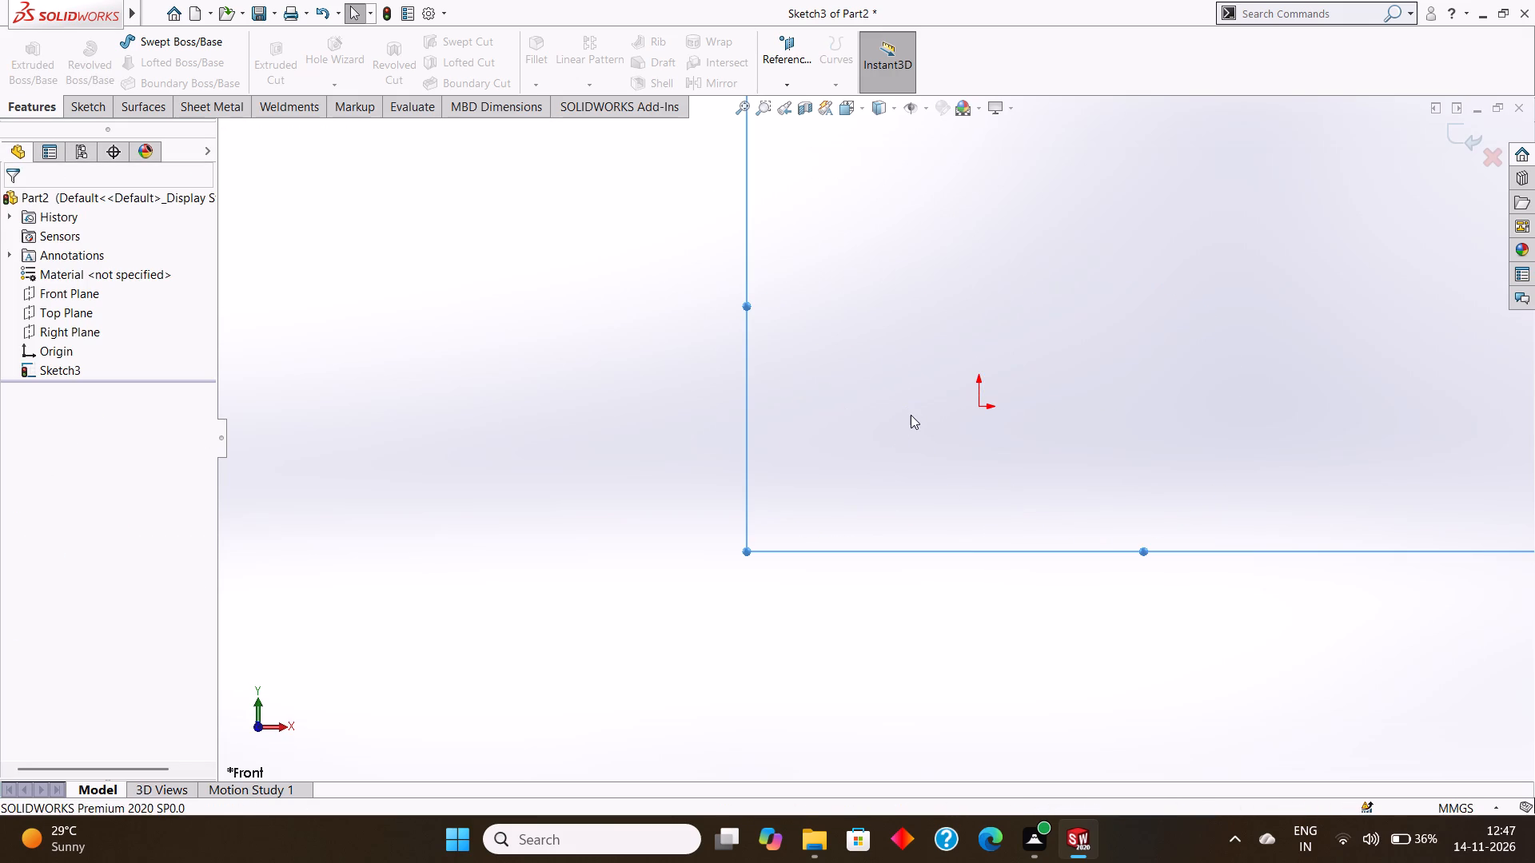
key("ctrl+z")
key("ctrl+z")
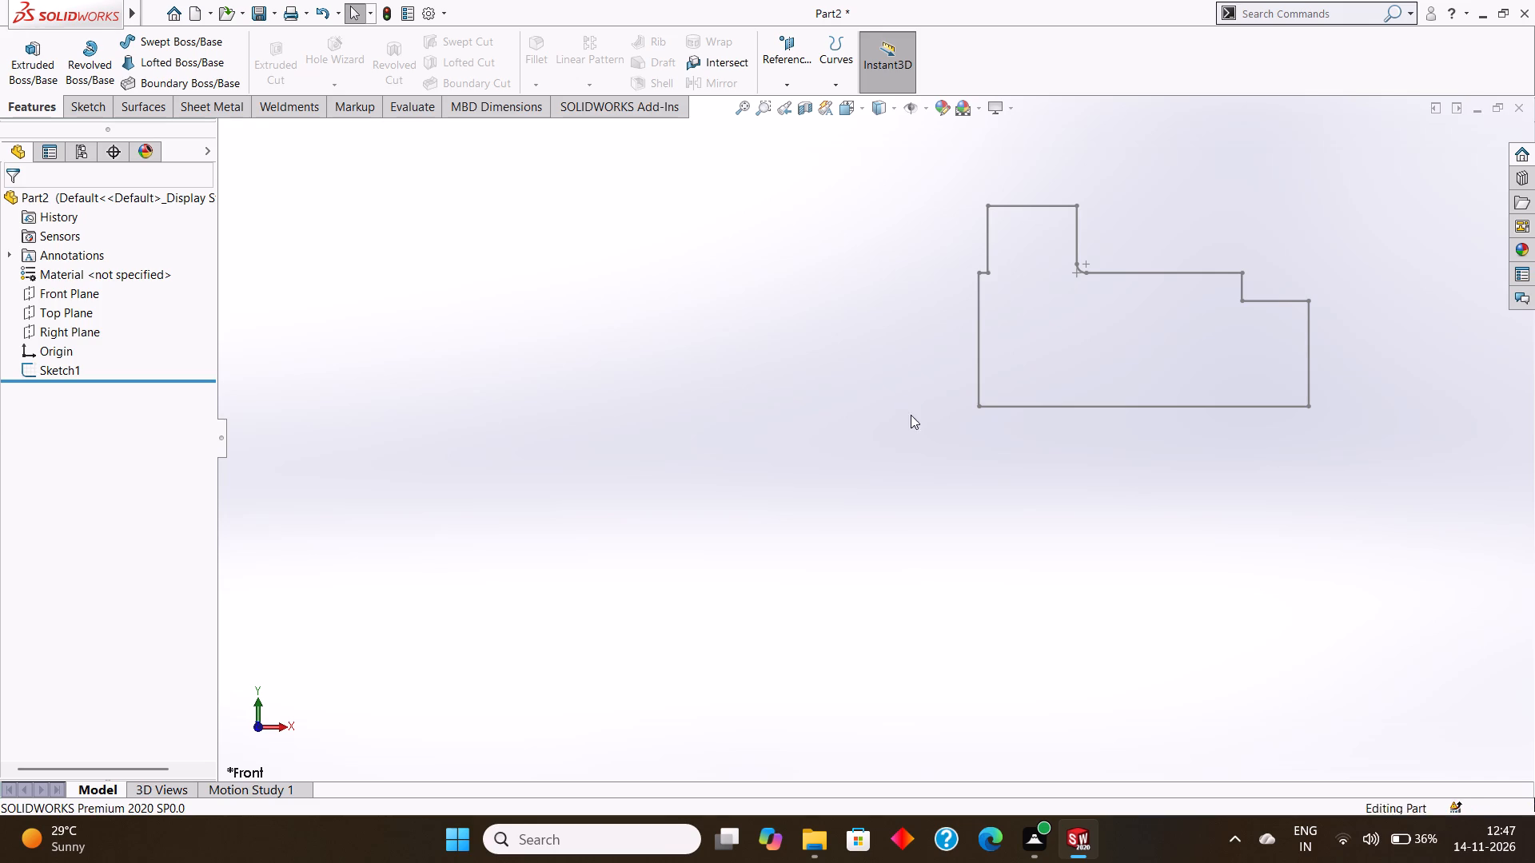
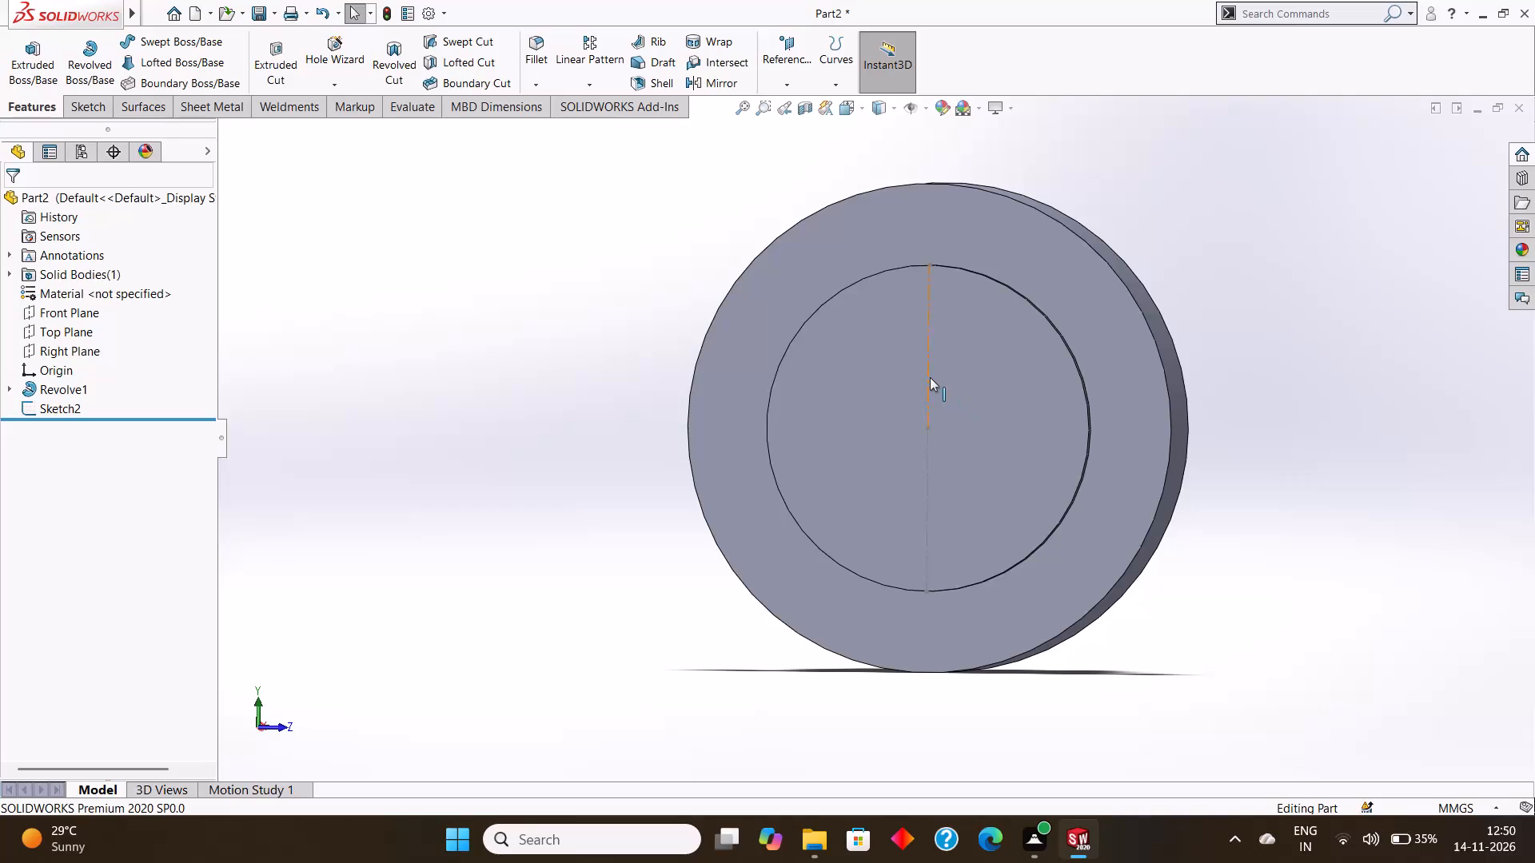
Examine the flange end of the revolved body, including its inner circular face and the vertical centerline on it.
left_click(930, 377)
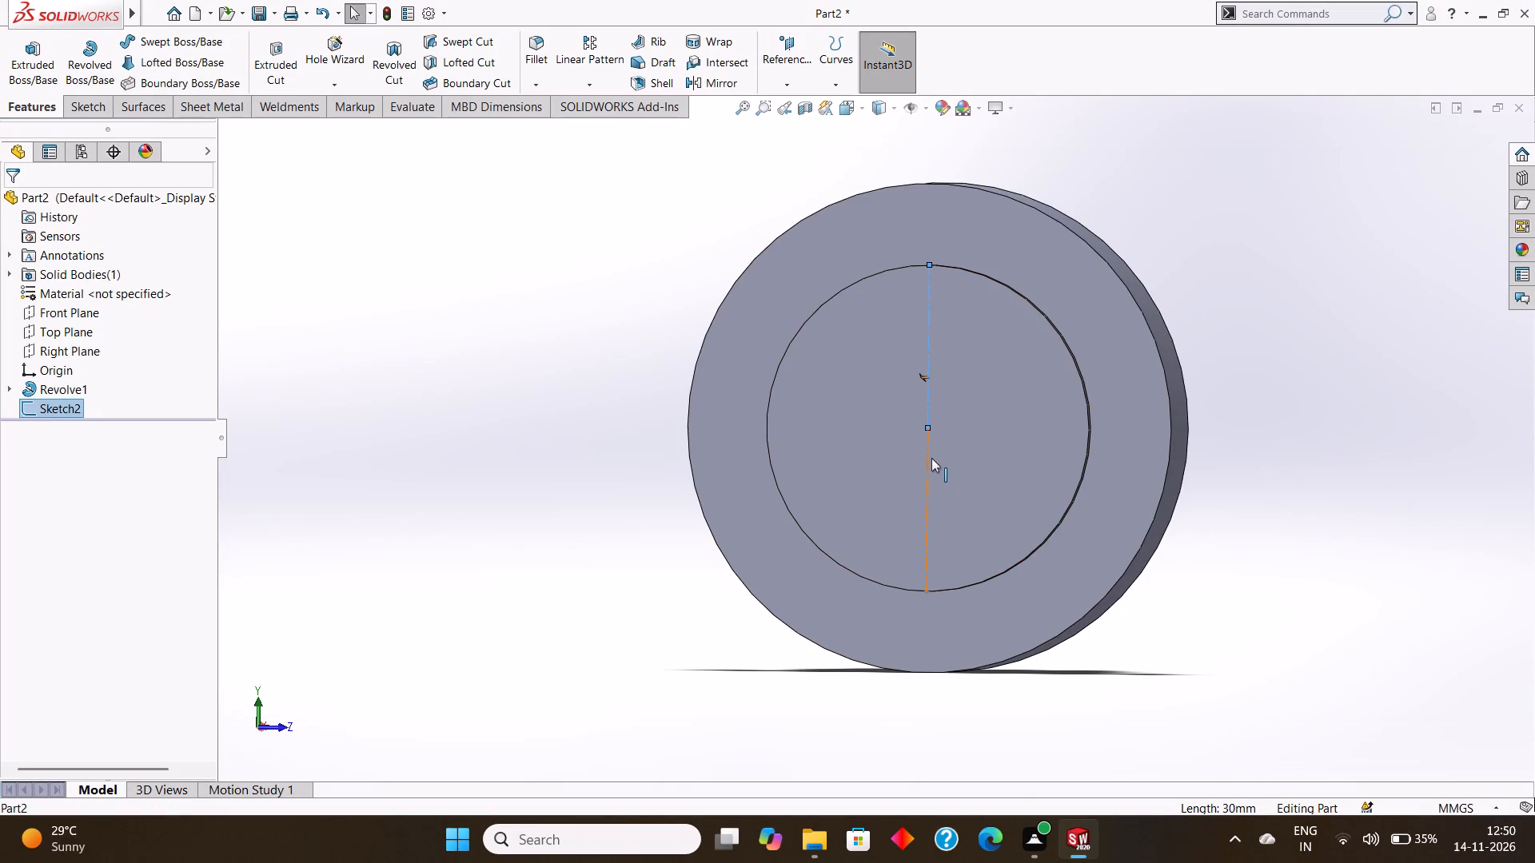
key("Escape")
key("Escape")
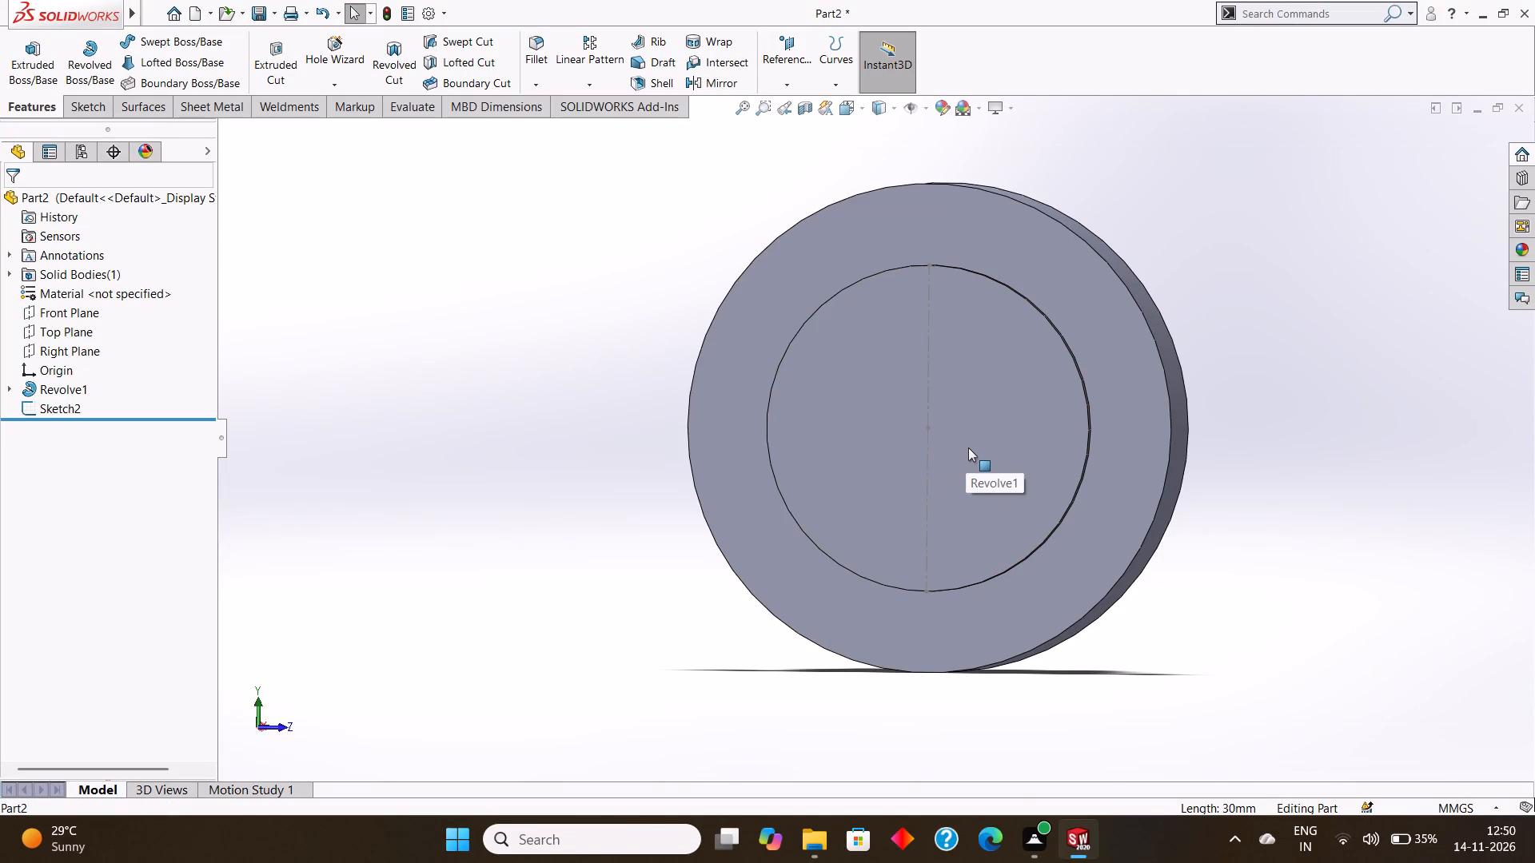
middle_click_drag(968, 447, 988, 453)
scroll(989, 304, "down", 2)
middle_click_drag(989, 304, 989, 328)
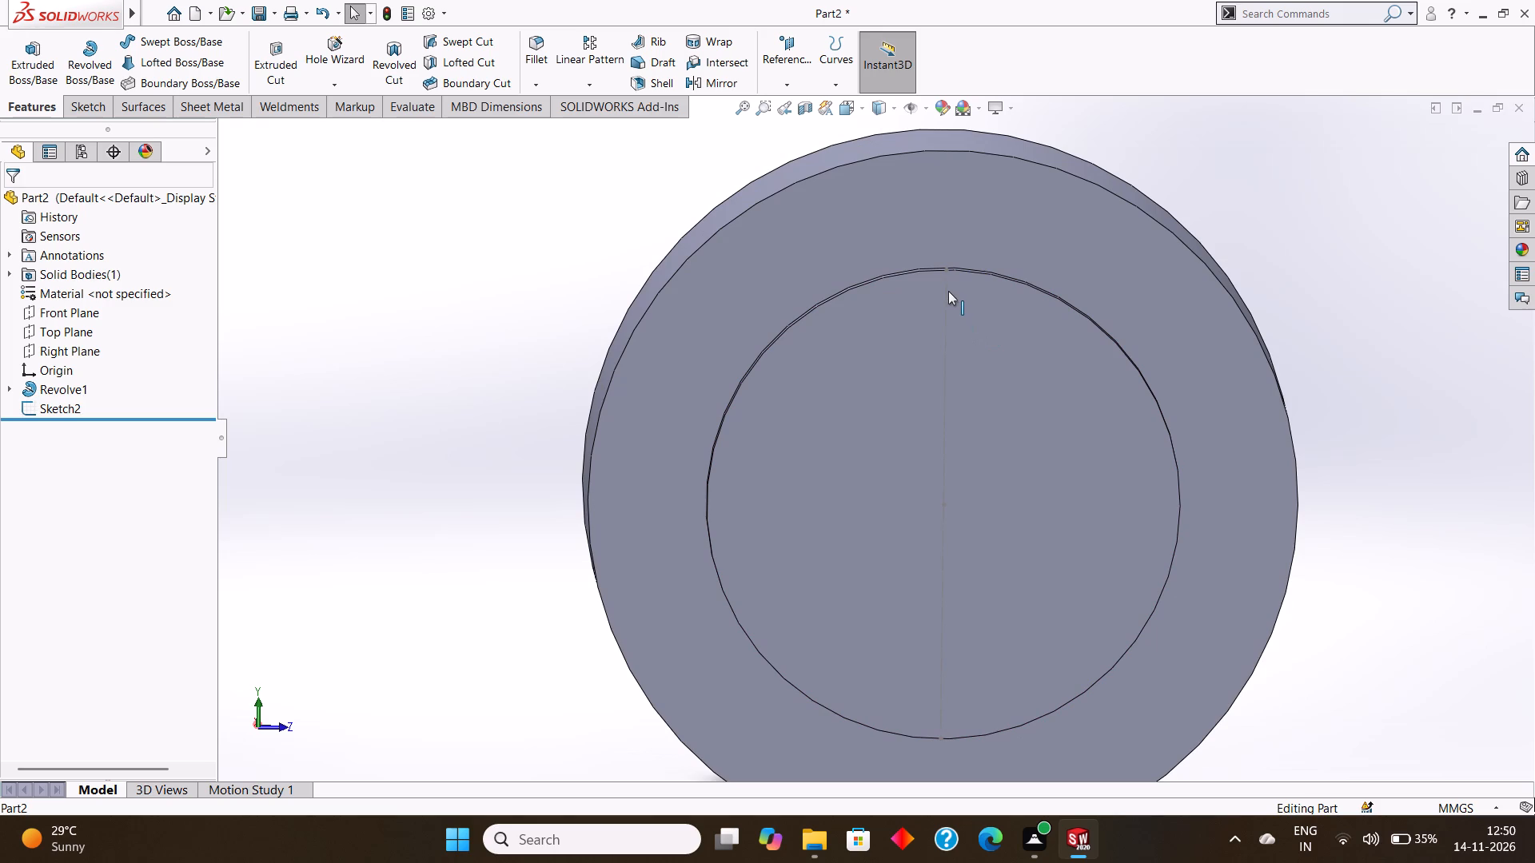
left_click(948, 290)
left_click(991, 321)
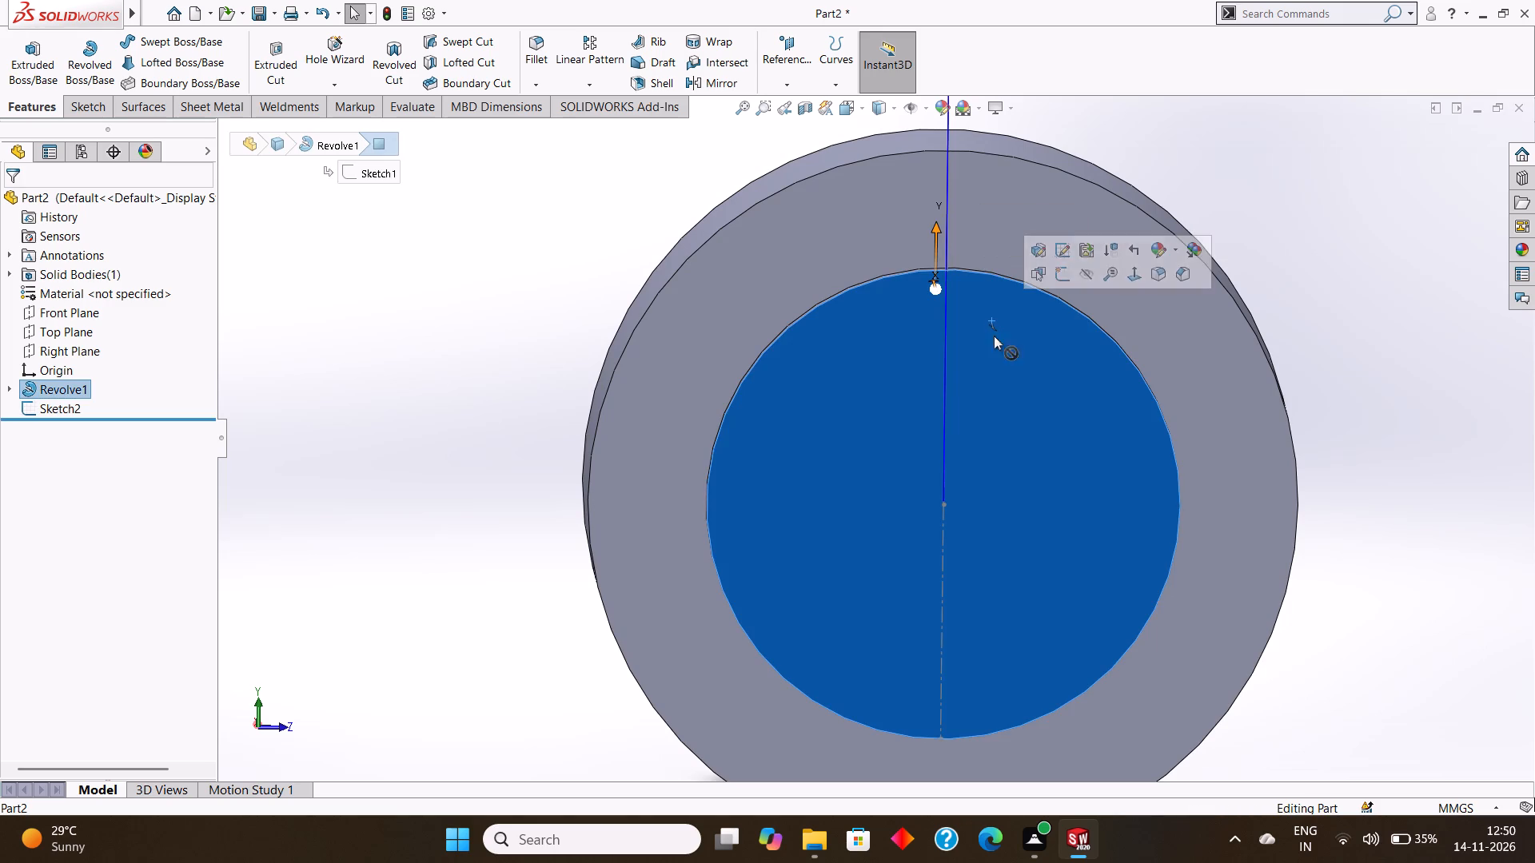
scroll(995, 351, "up", 1)
key("grave")
key("Escape")
key("grave")
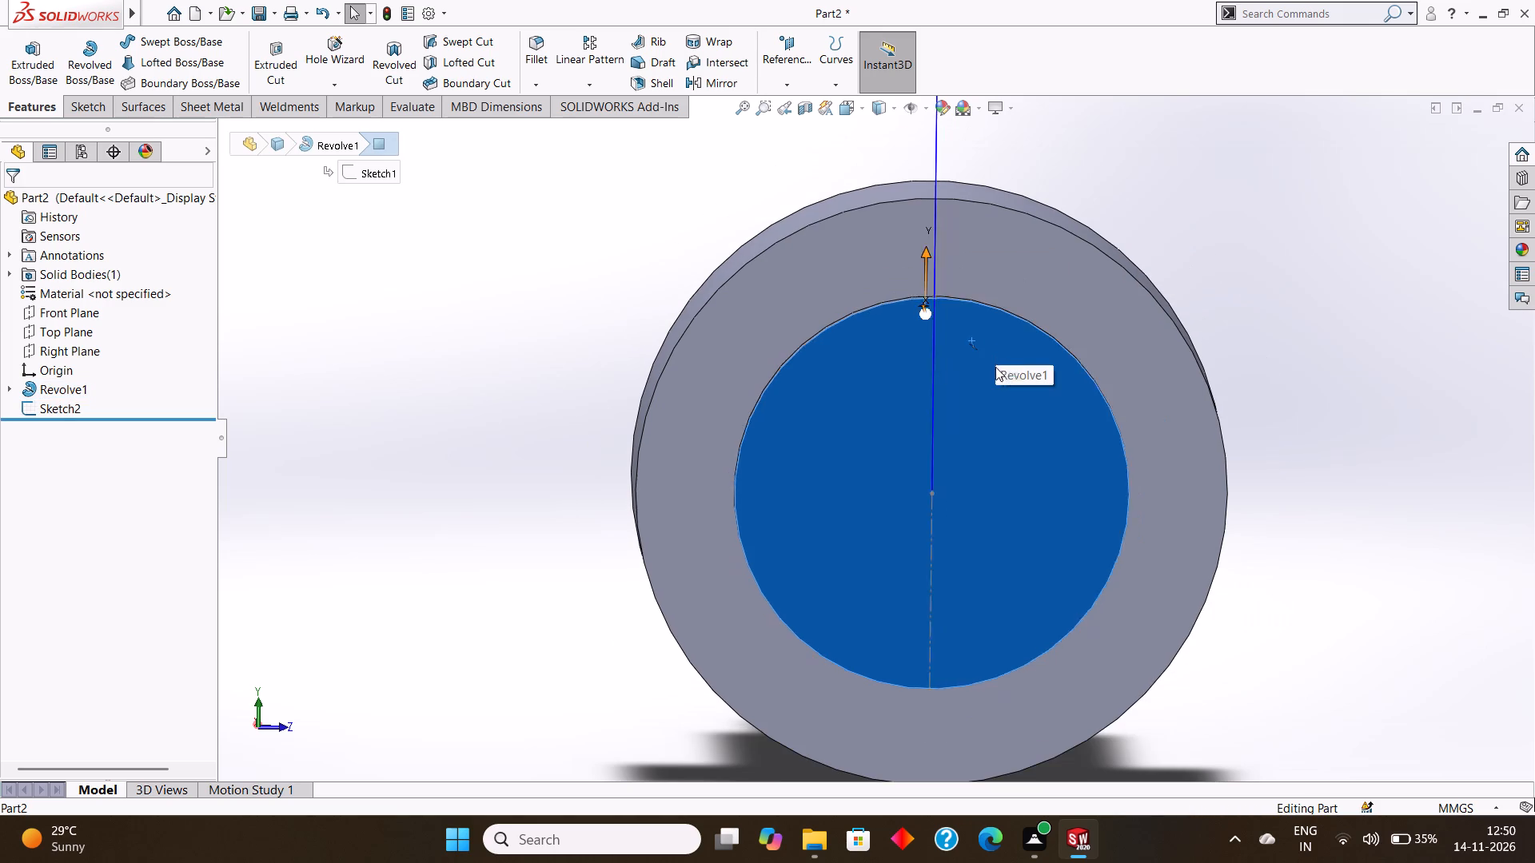
key("grave")
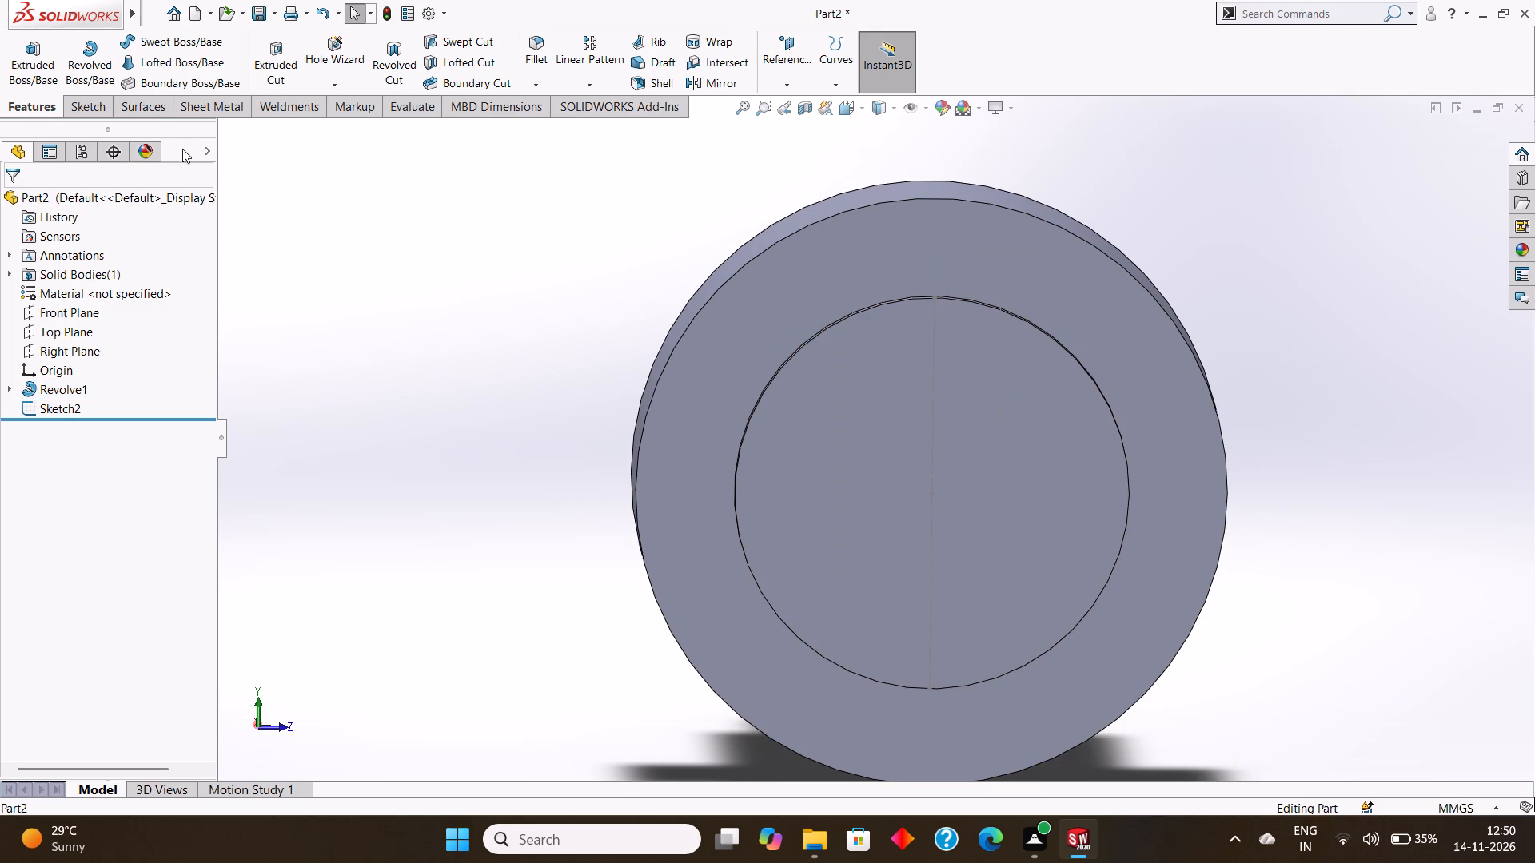
left_click(981, 364)
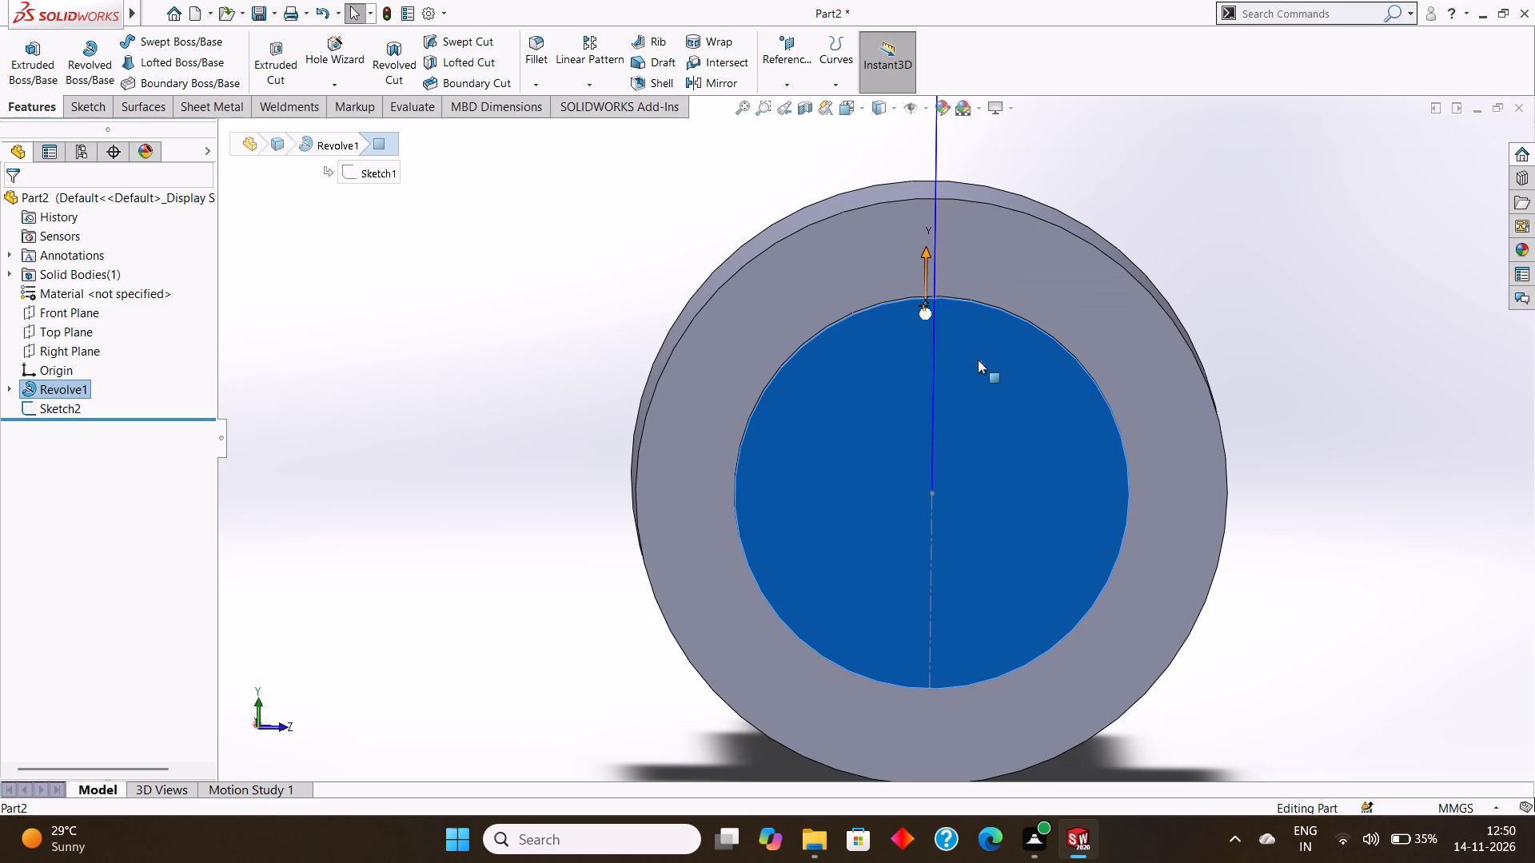
key("ctrl+8")
key("Escape")
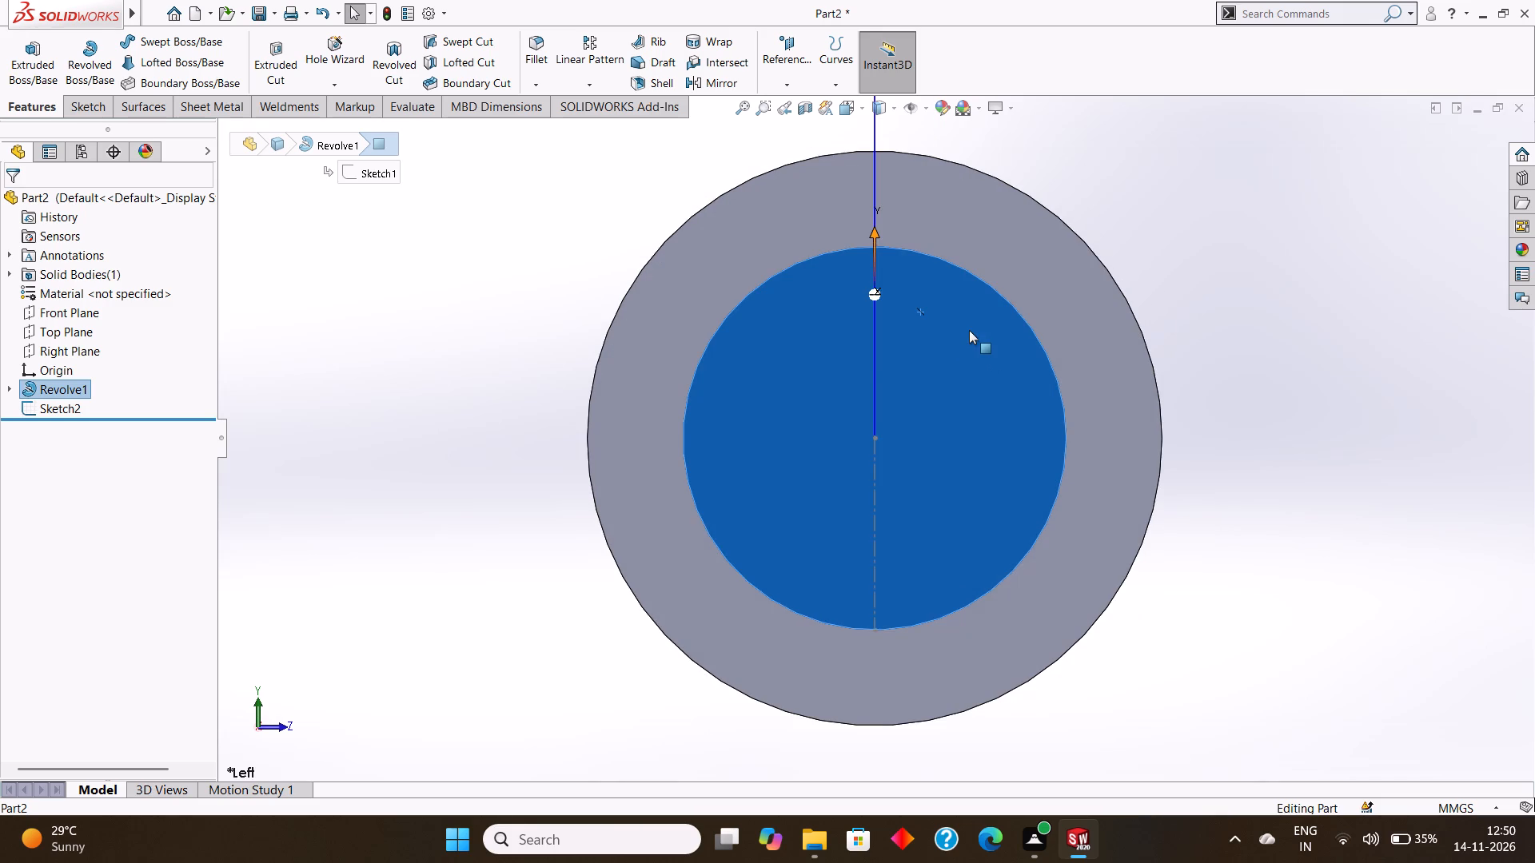
middle_click_drag(868, 228, 874, 328)
scroll(882, 345, "up", 1)
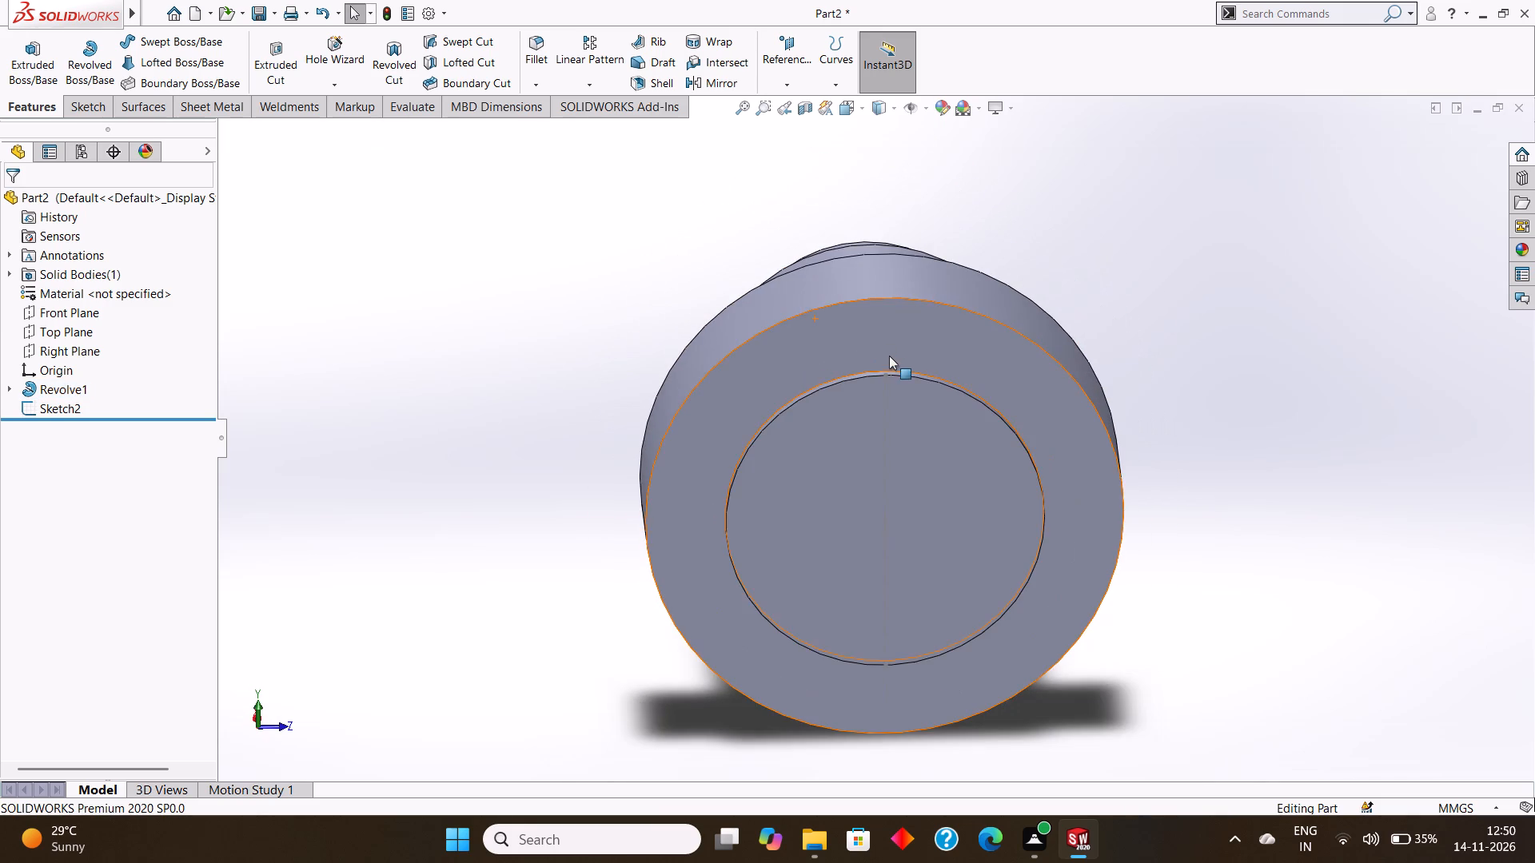
middle_click_drag(889, 359, 898, 422)
scroll(903, 429, "up", 1)
middle_click_drag(916, 464, 899, 422)
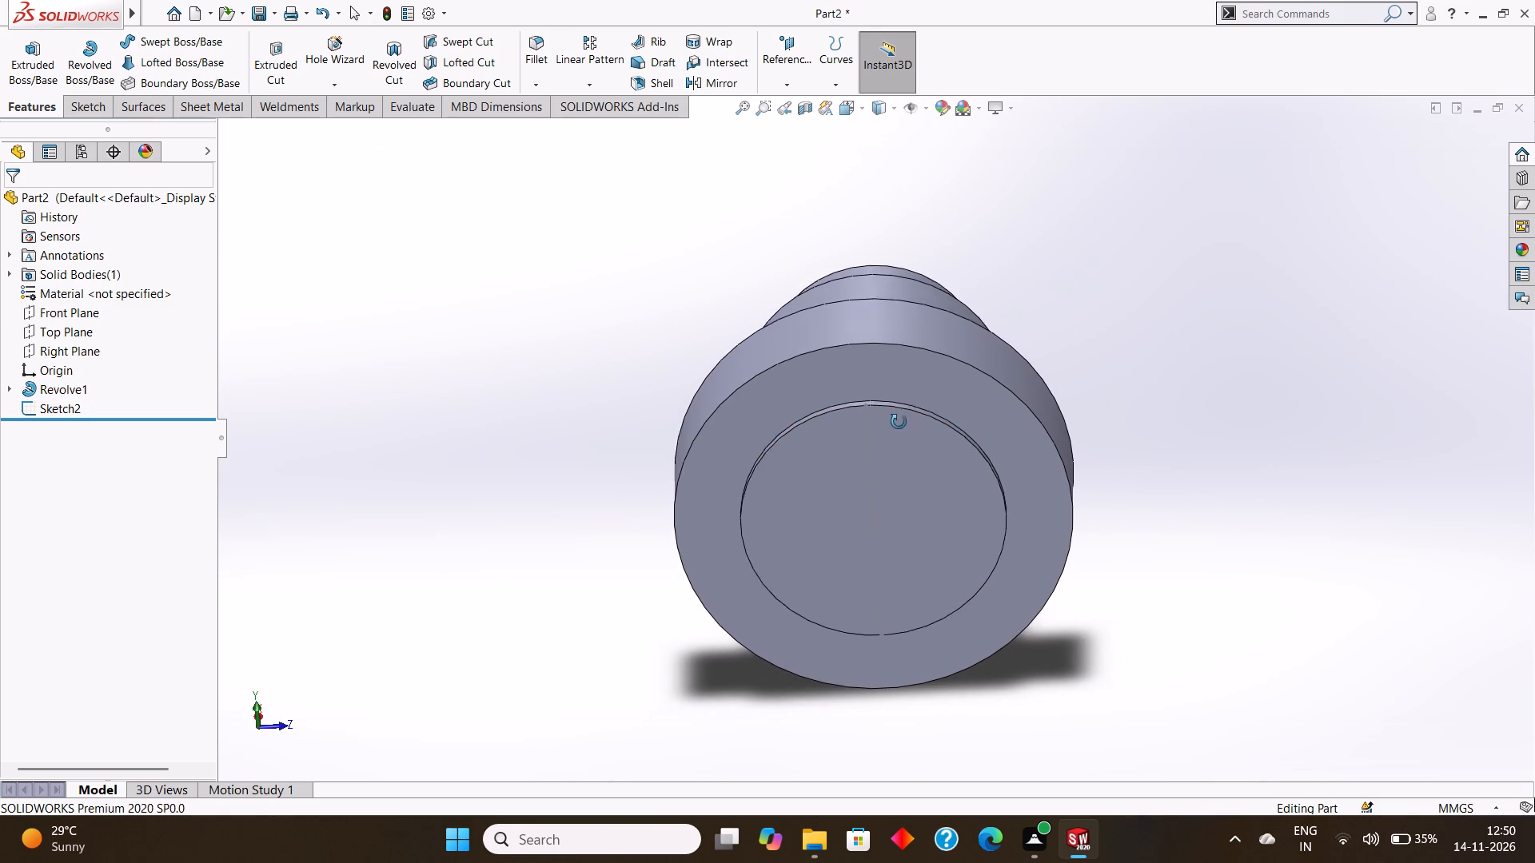
middle_click_drag(899, 422, 899, 420)
middle_click_drag(904, 431, 903, 423)
Start a new sketch on the inner circular end face of the revolved body, viewed face-on.
left_click(902, 437)
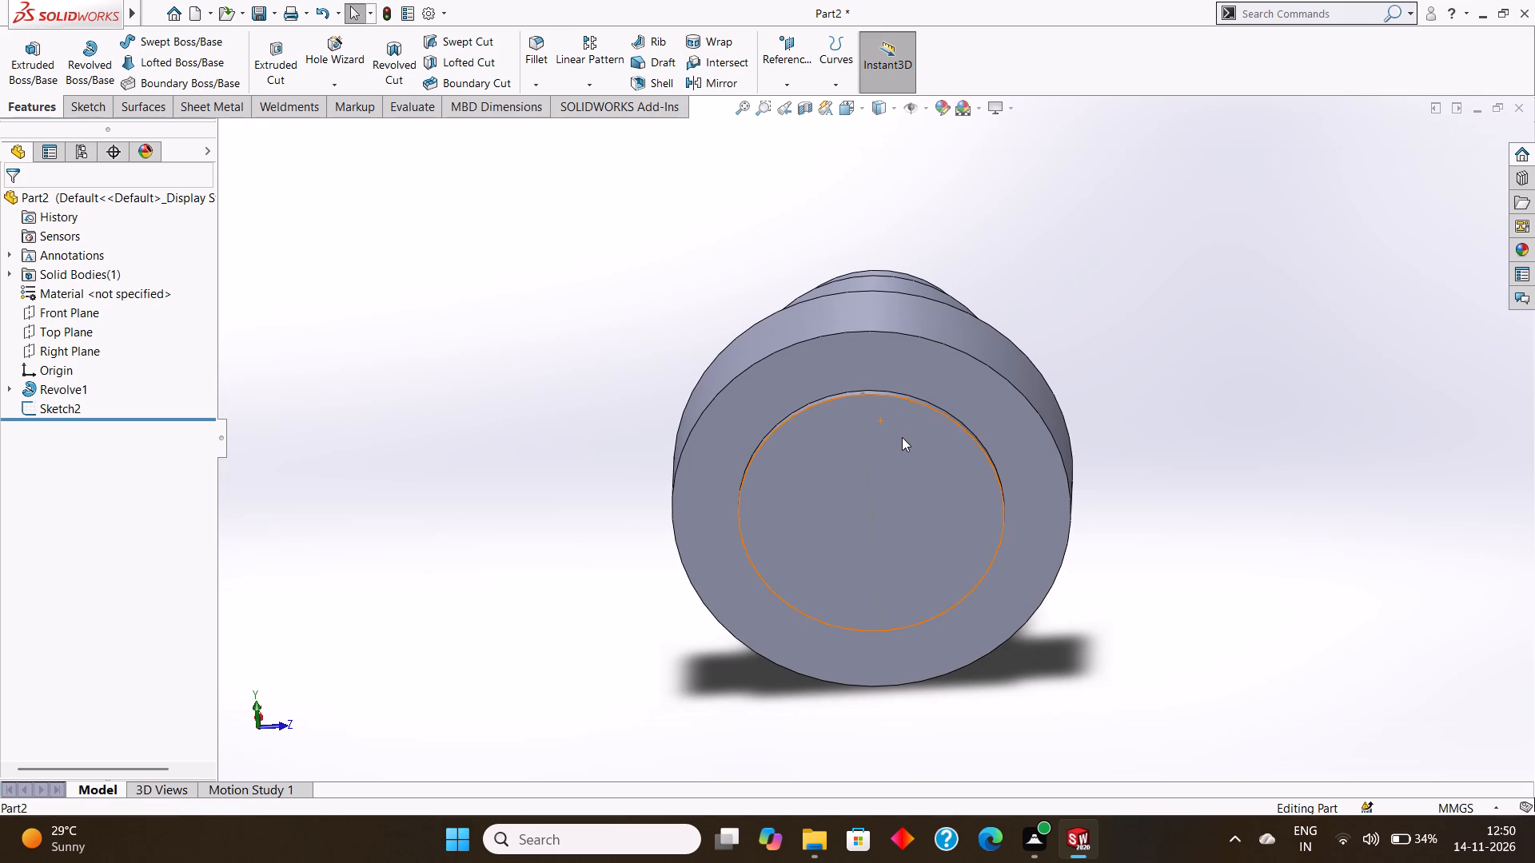
key("ctrl+8")
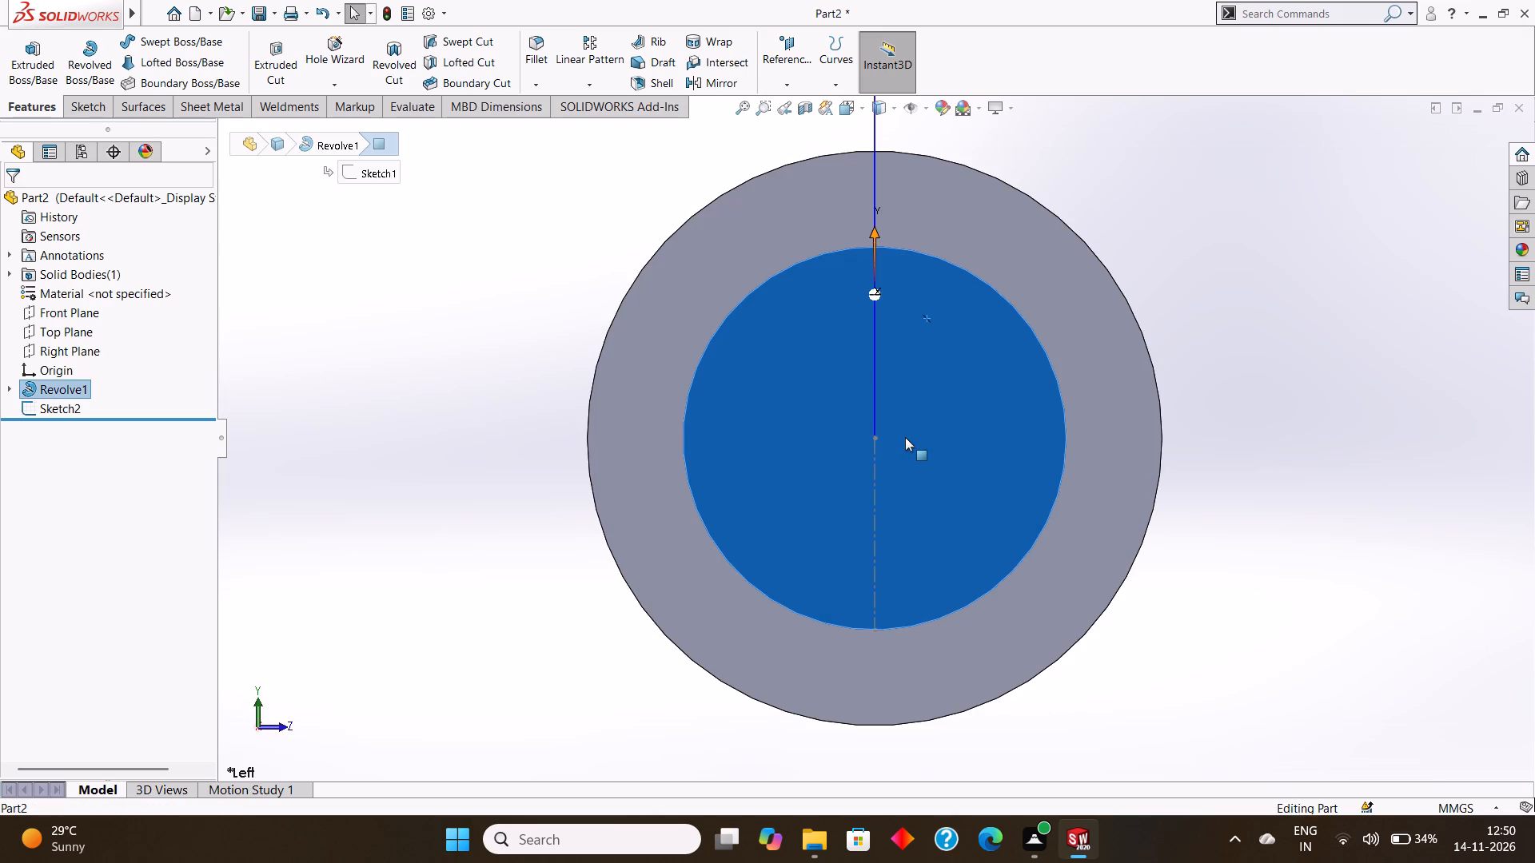
key("Escape")
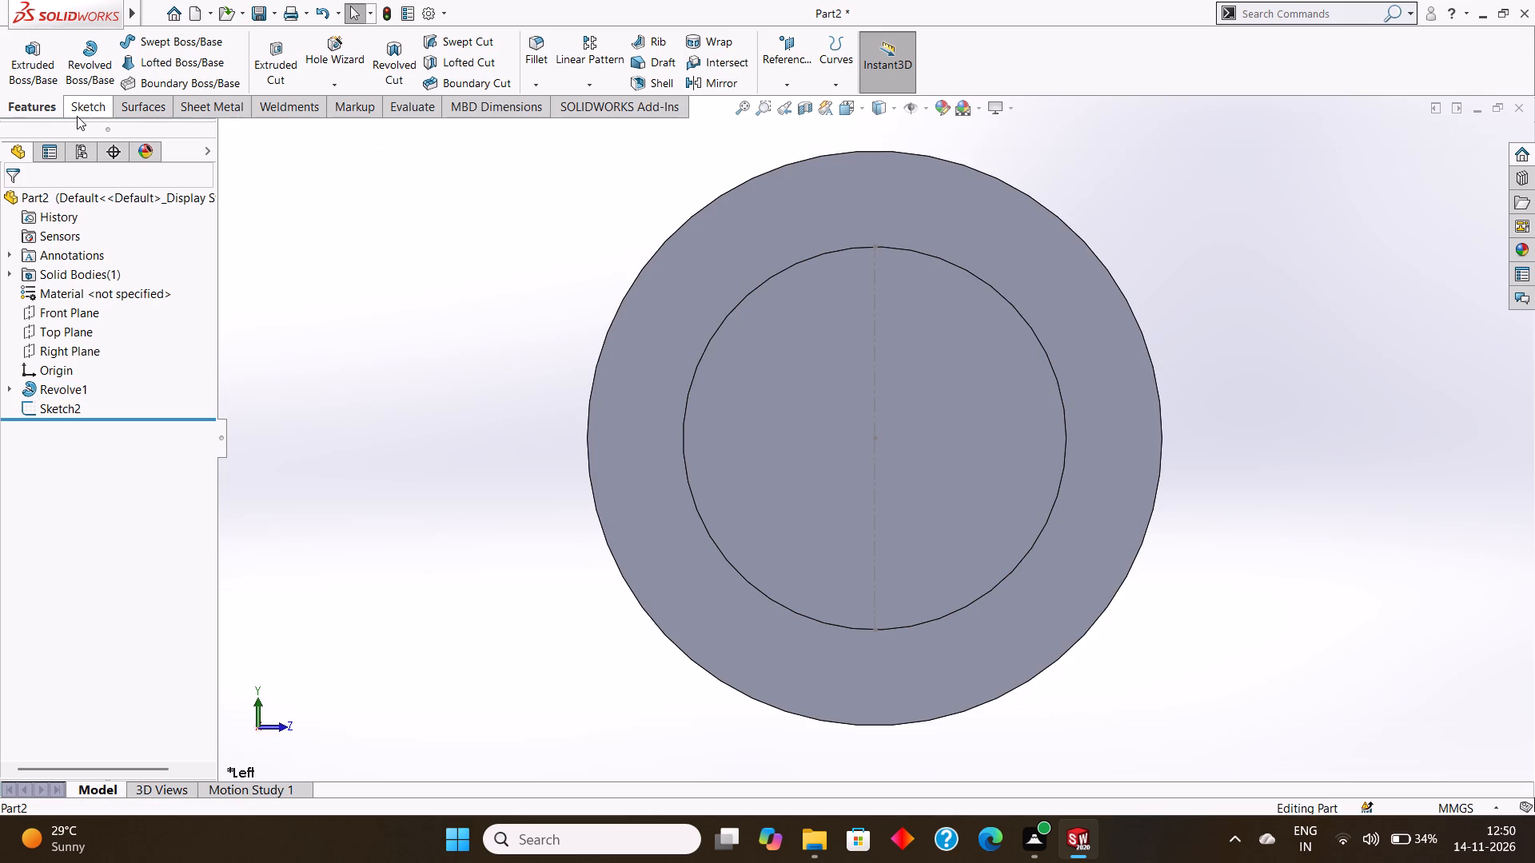
left_click(84, 105)
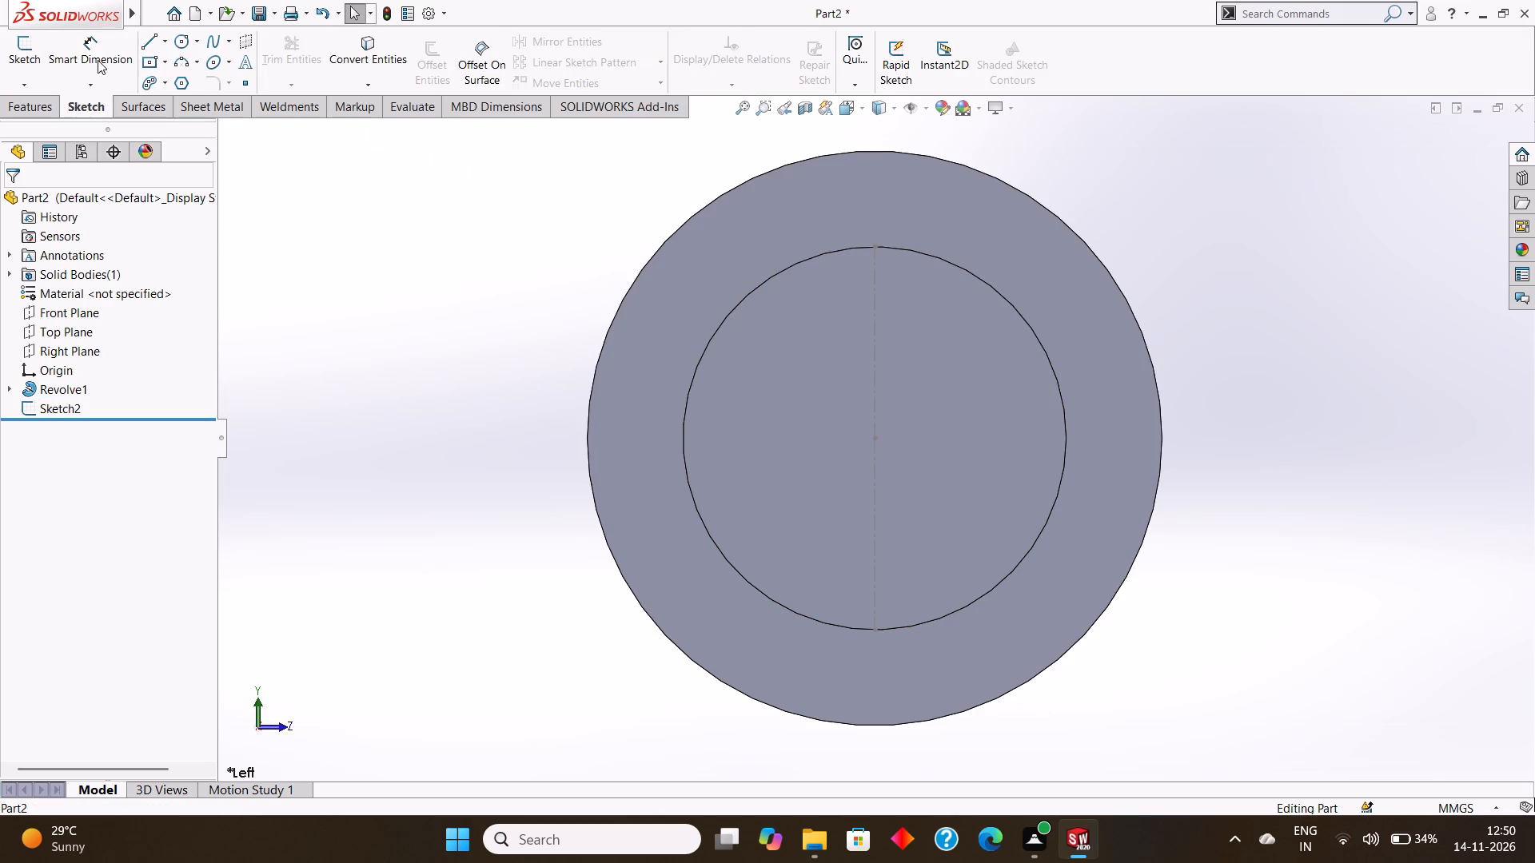
left_click(46, 102)
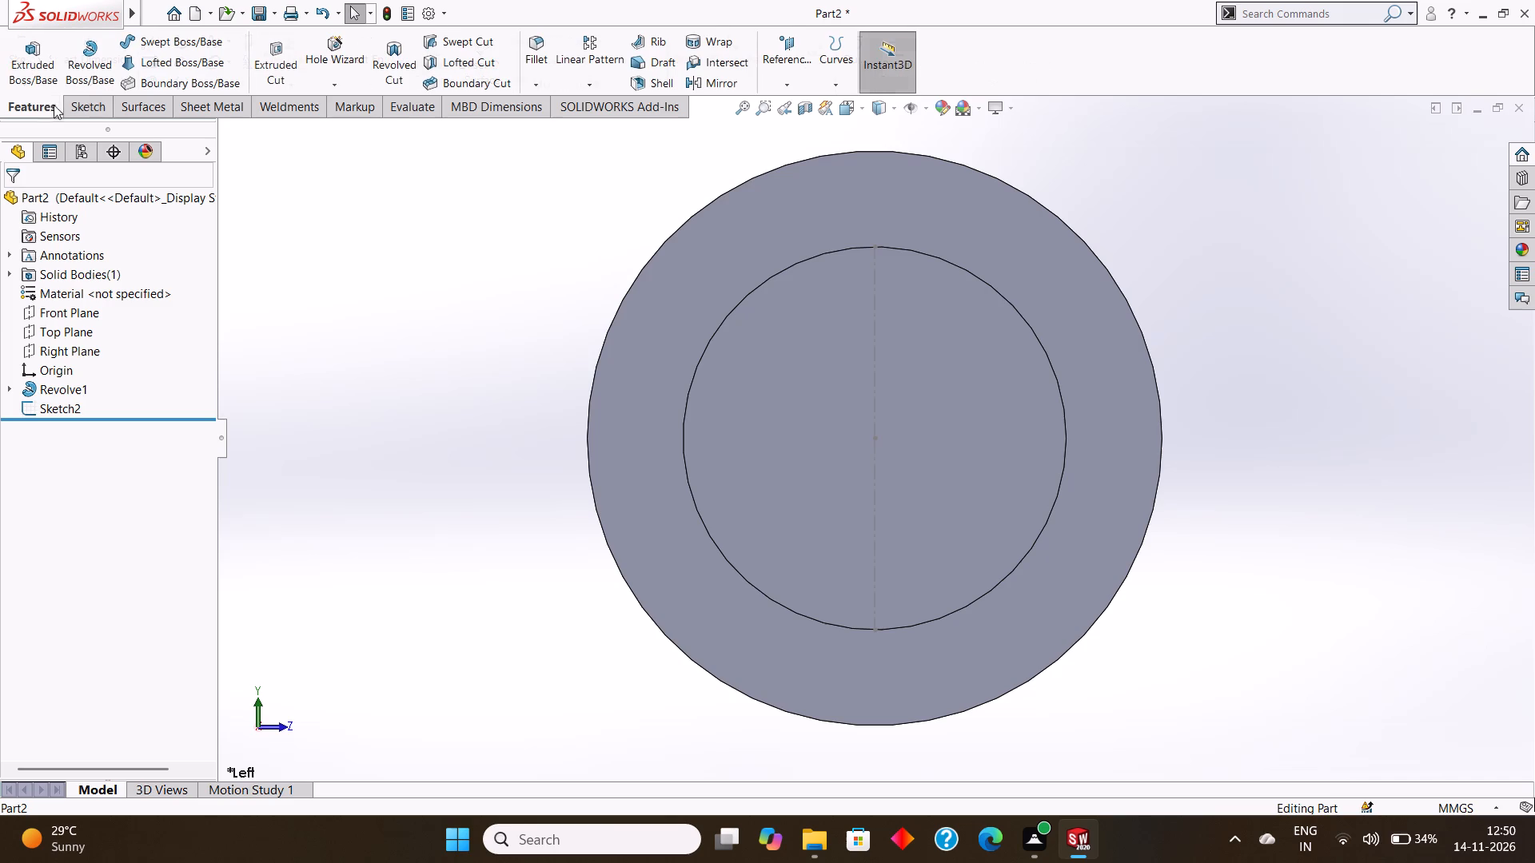
left_click(78, 109)
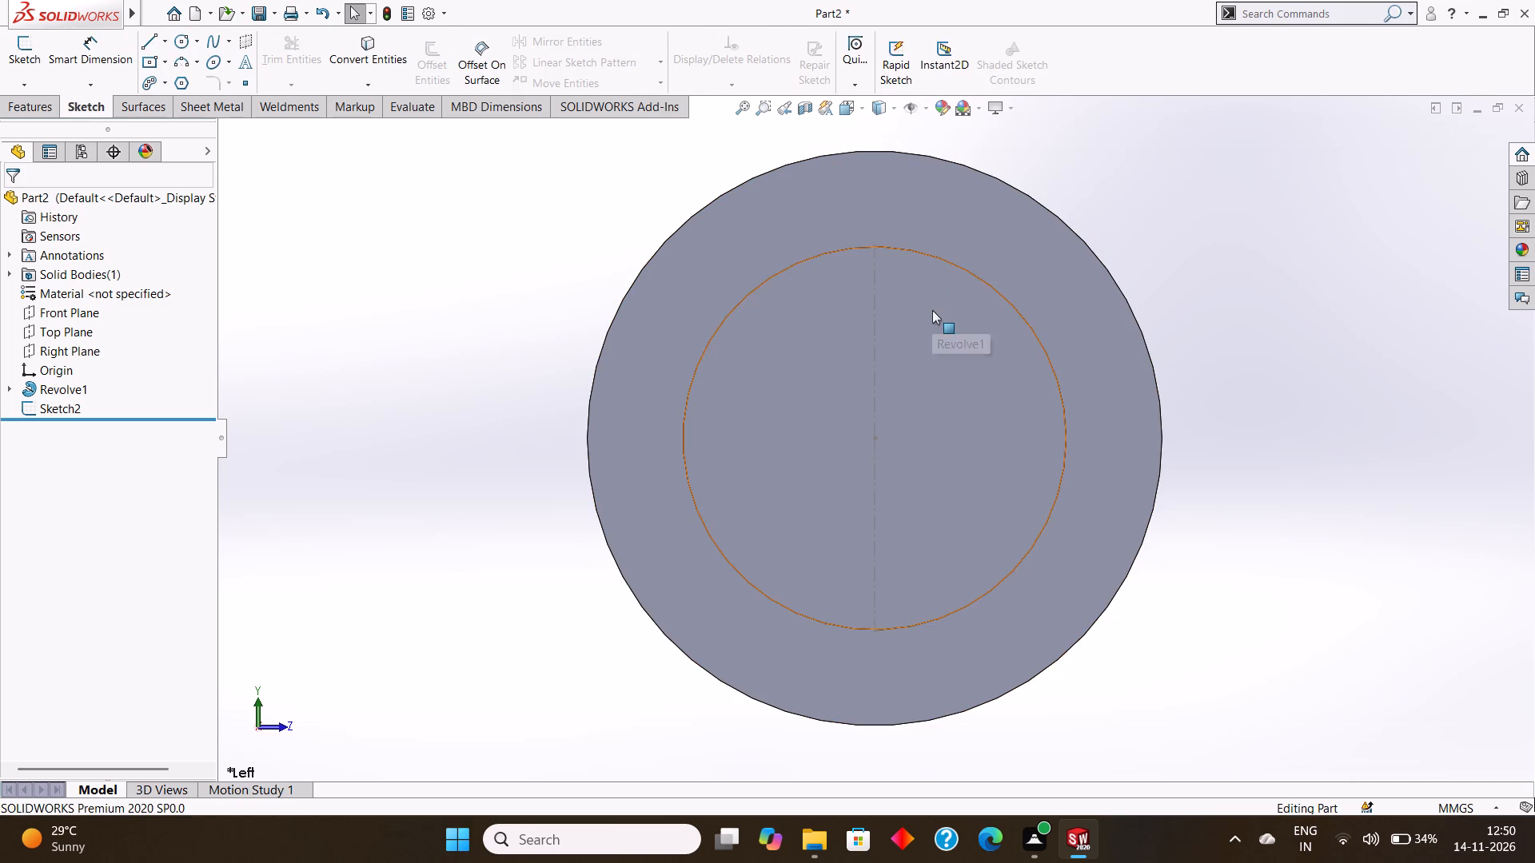
right_click(932, 310)
left_click(972, 294)
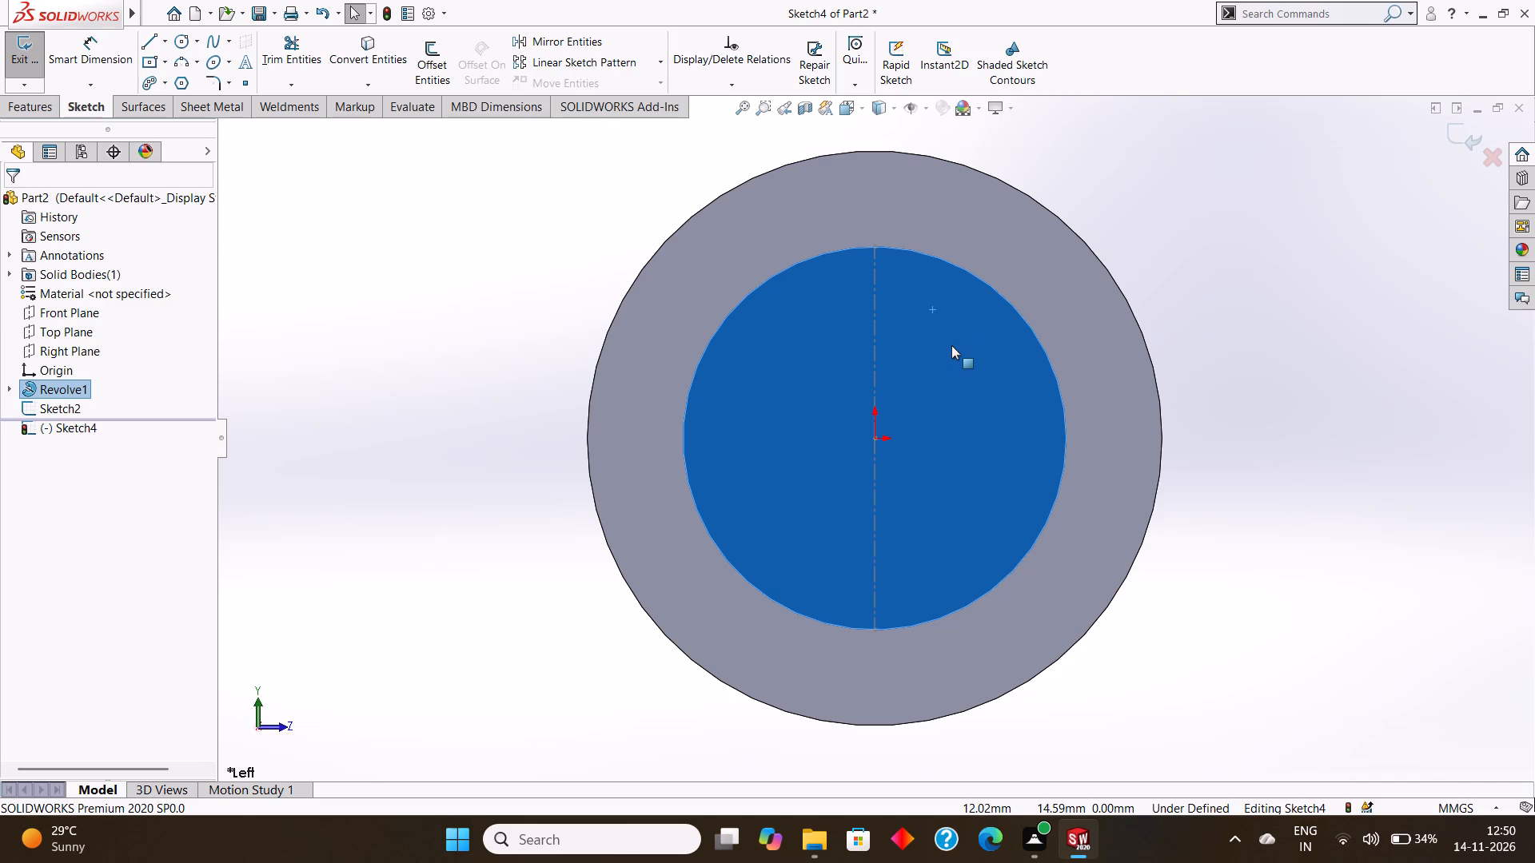
key("Escape")
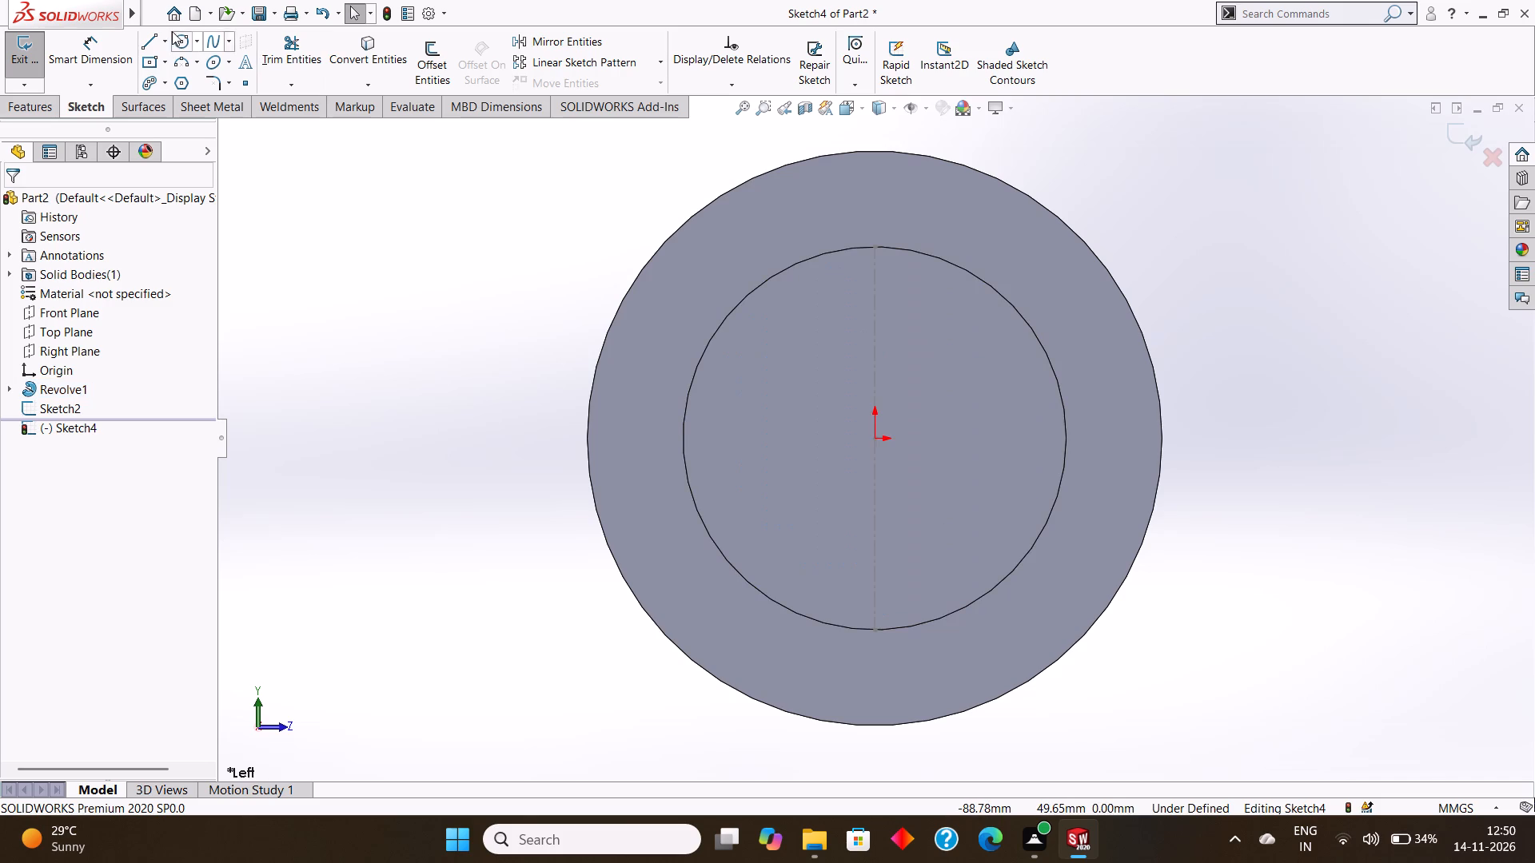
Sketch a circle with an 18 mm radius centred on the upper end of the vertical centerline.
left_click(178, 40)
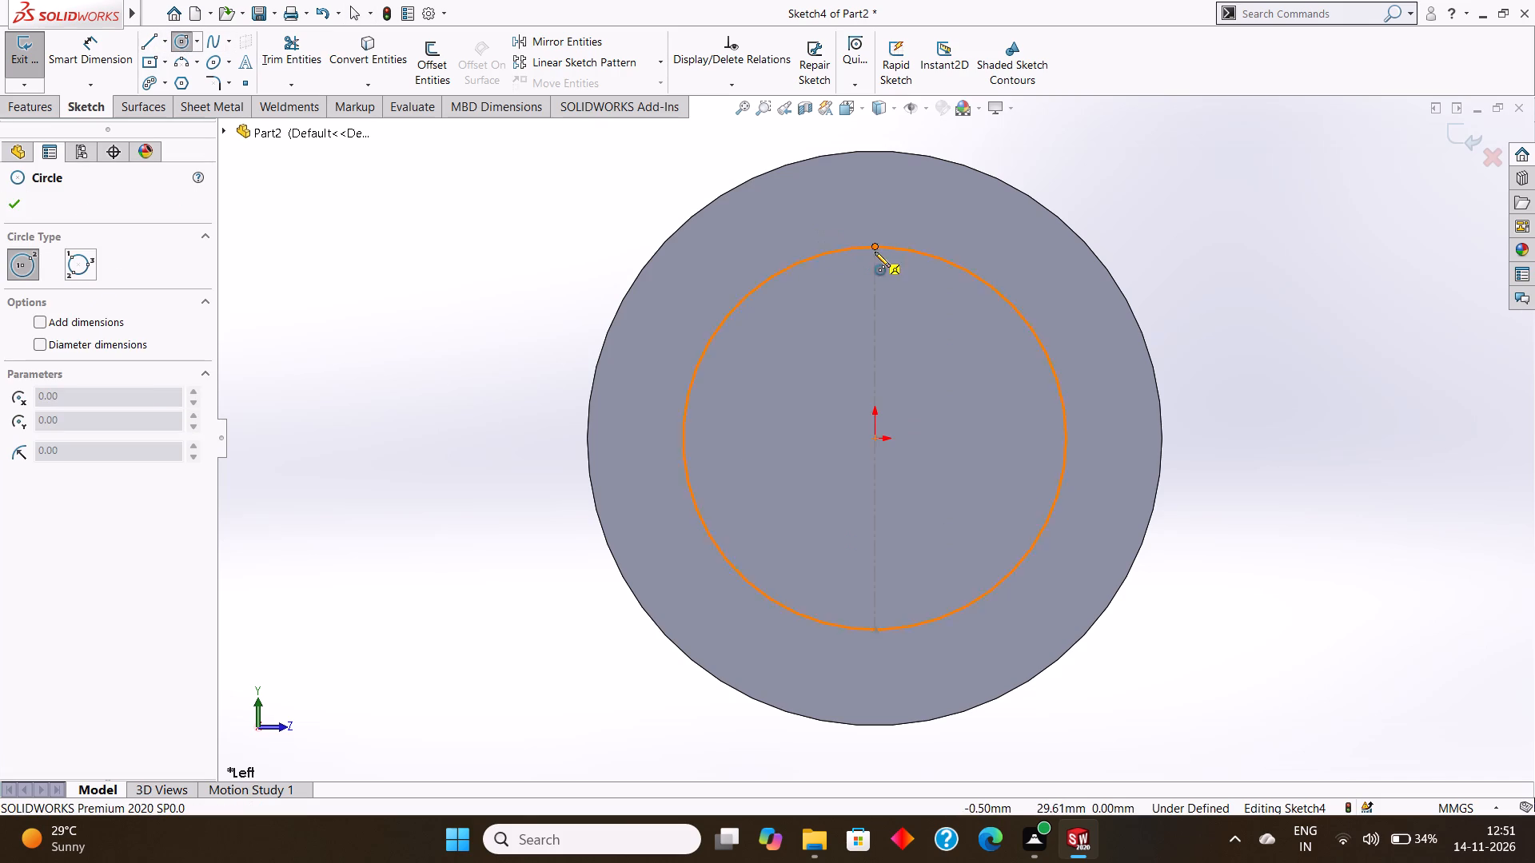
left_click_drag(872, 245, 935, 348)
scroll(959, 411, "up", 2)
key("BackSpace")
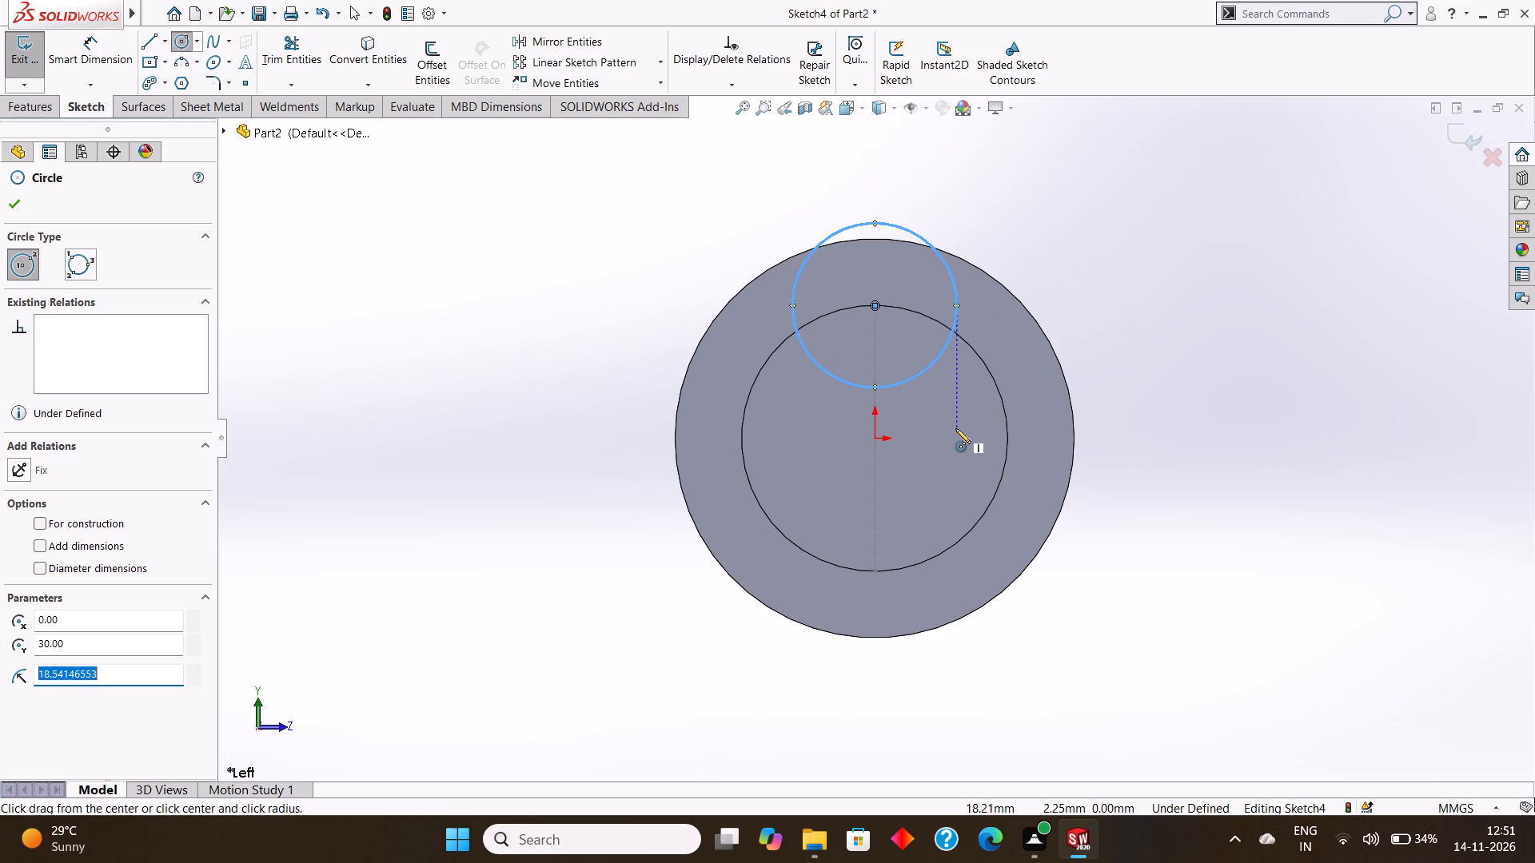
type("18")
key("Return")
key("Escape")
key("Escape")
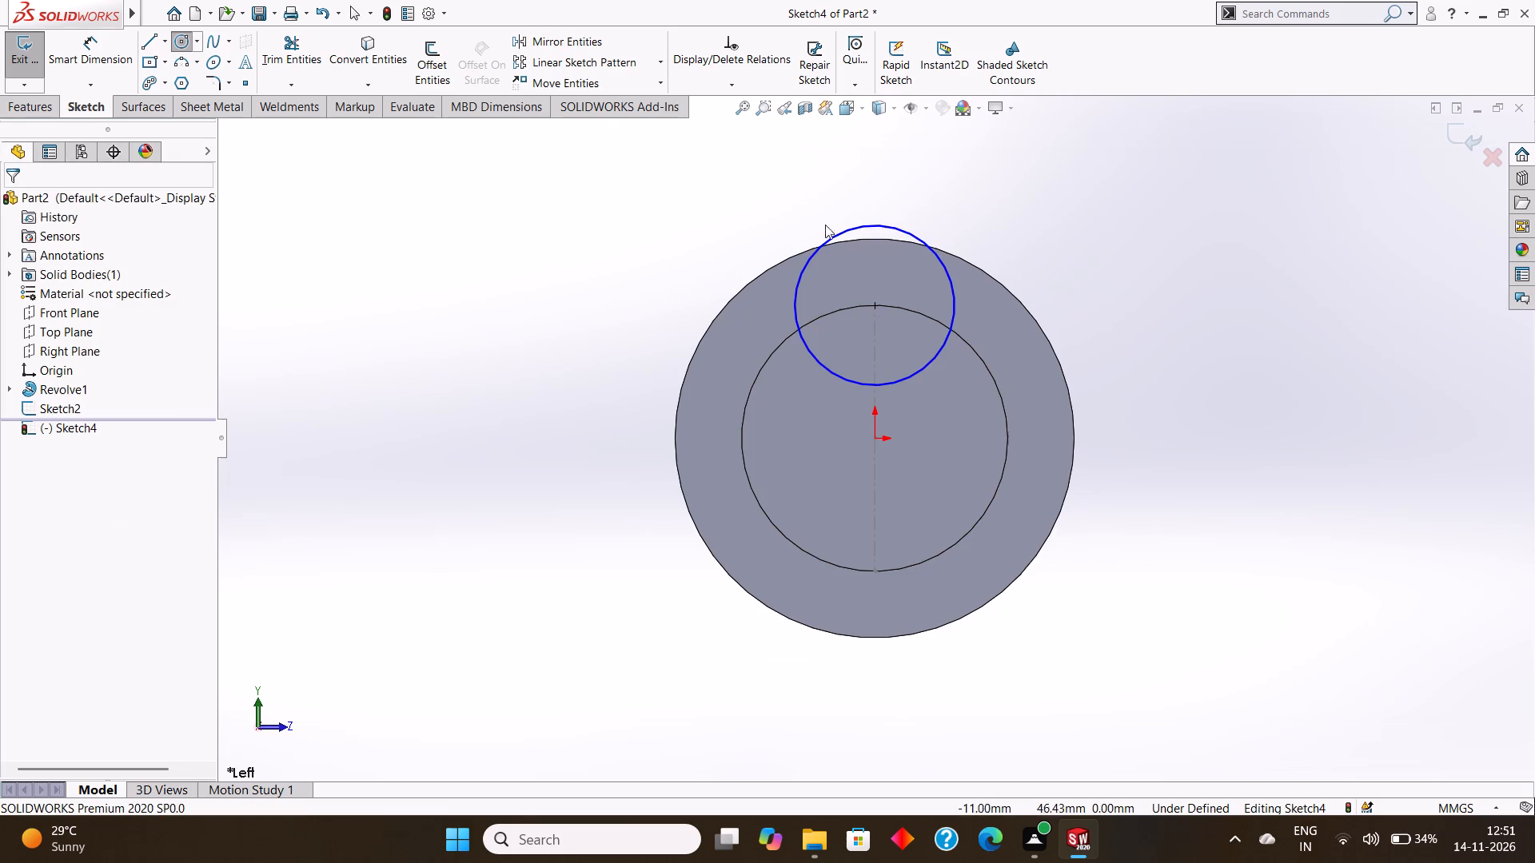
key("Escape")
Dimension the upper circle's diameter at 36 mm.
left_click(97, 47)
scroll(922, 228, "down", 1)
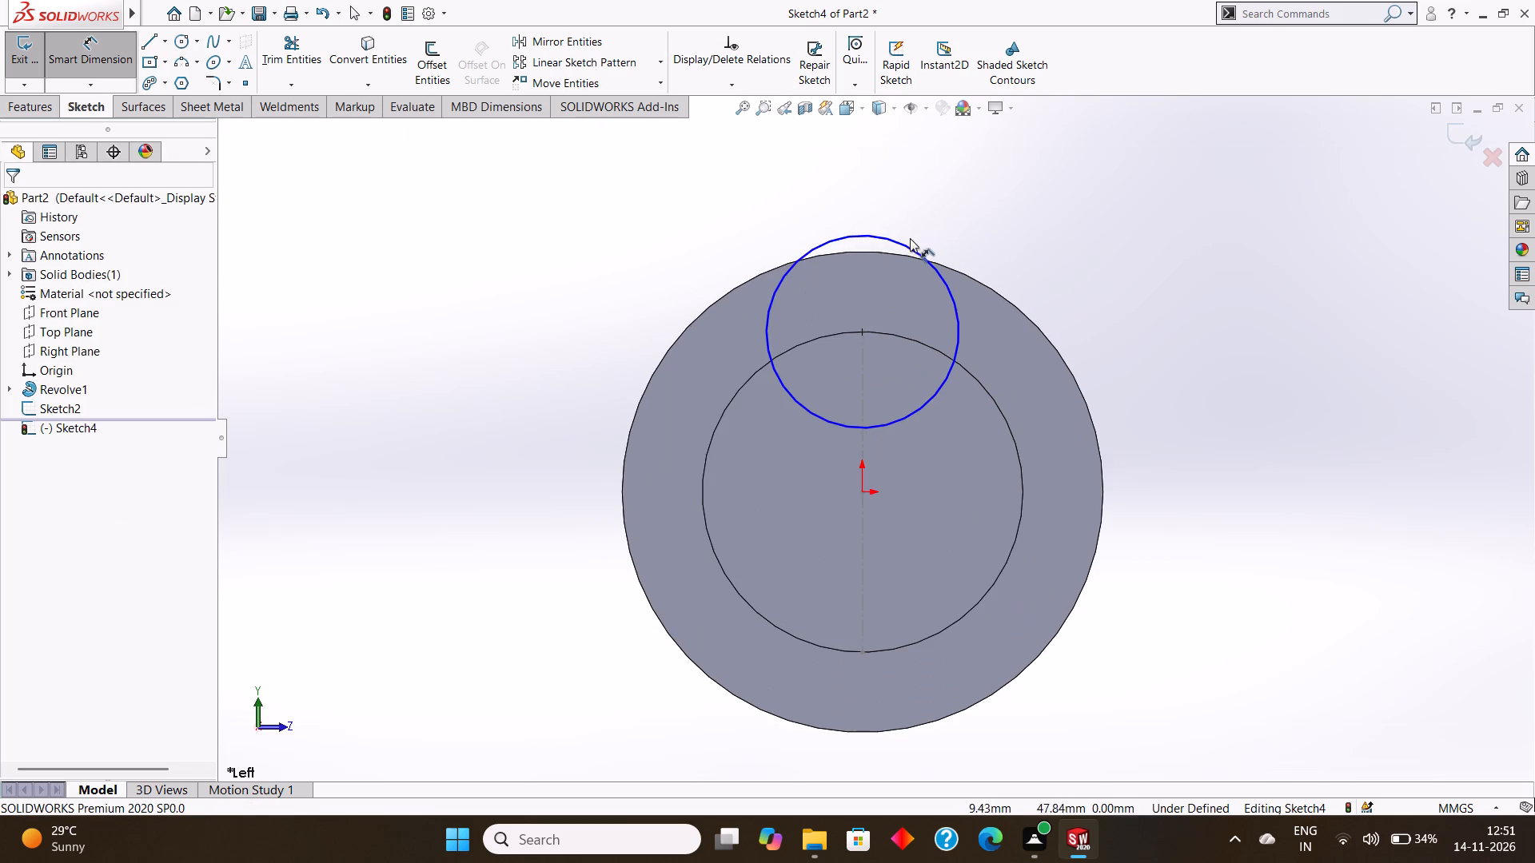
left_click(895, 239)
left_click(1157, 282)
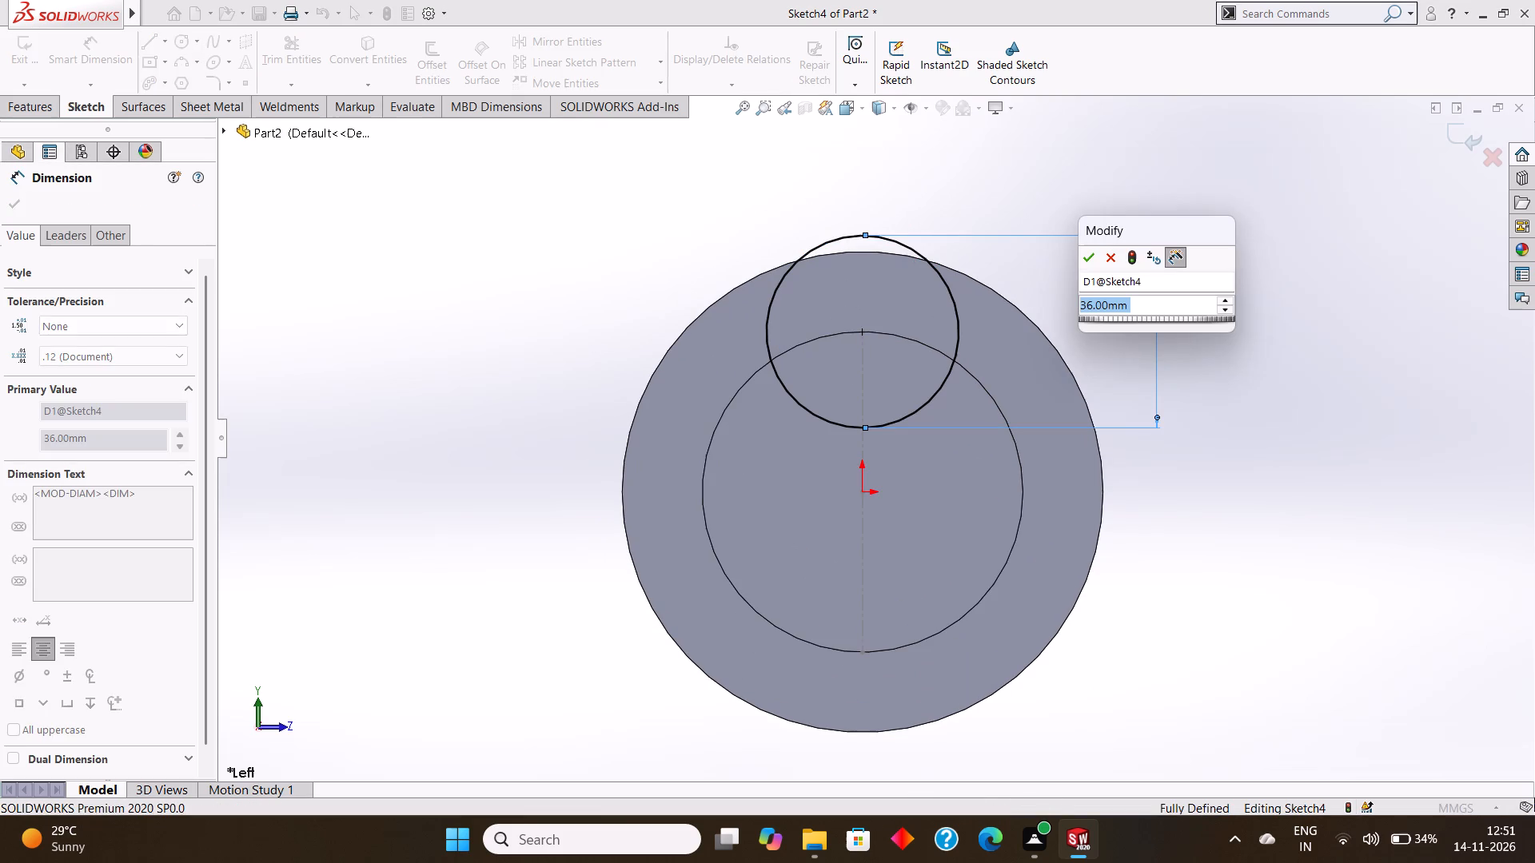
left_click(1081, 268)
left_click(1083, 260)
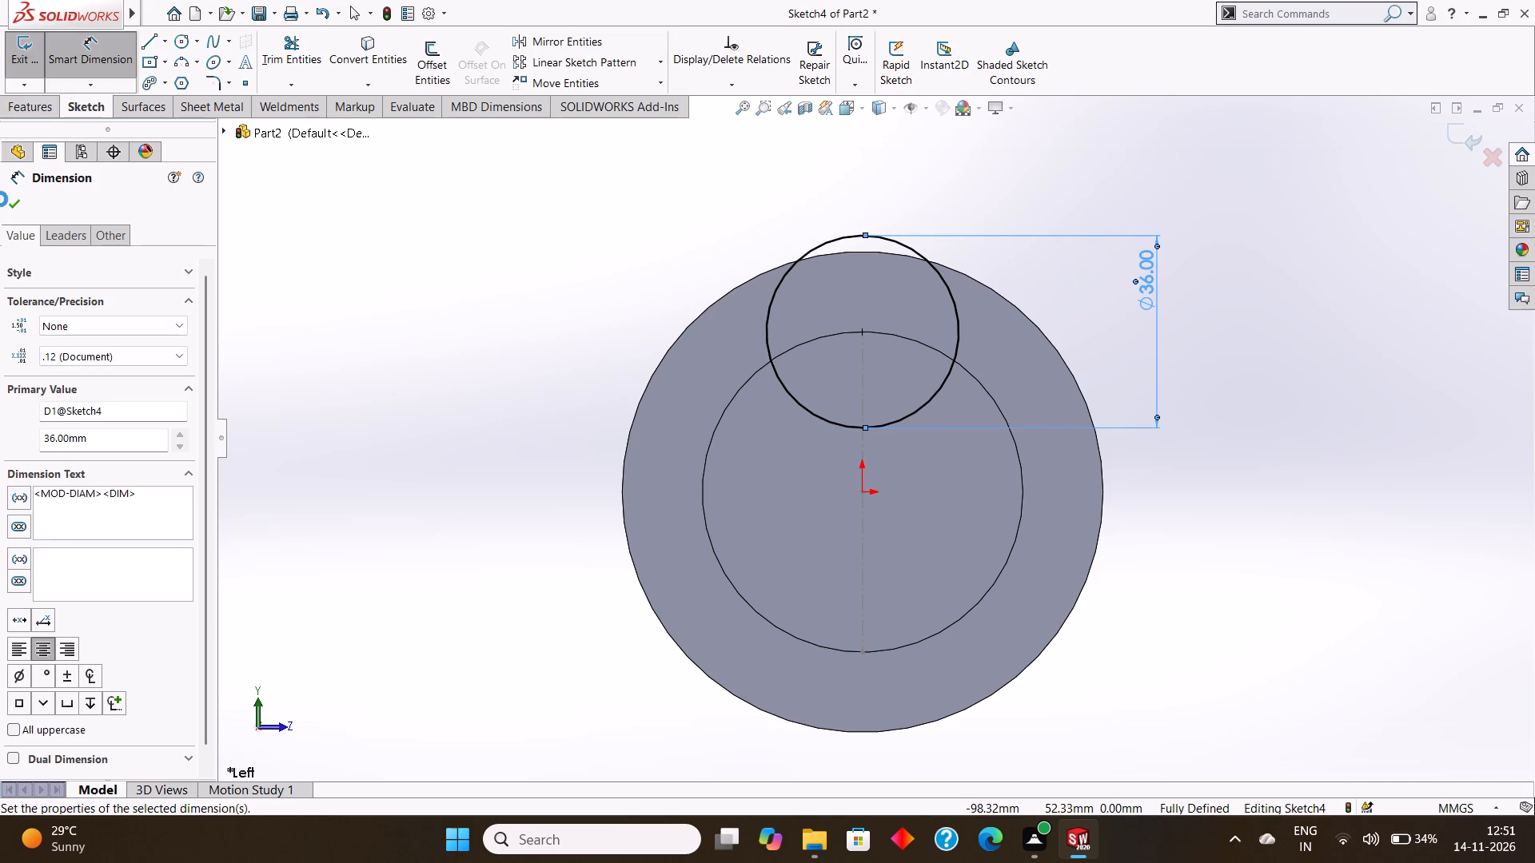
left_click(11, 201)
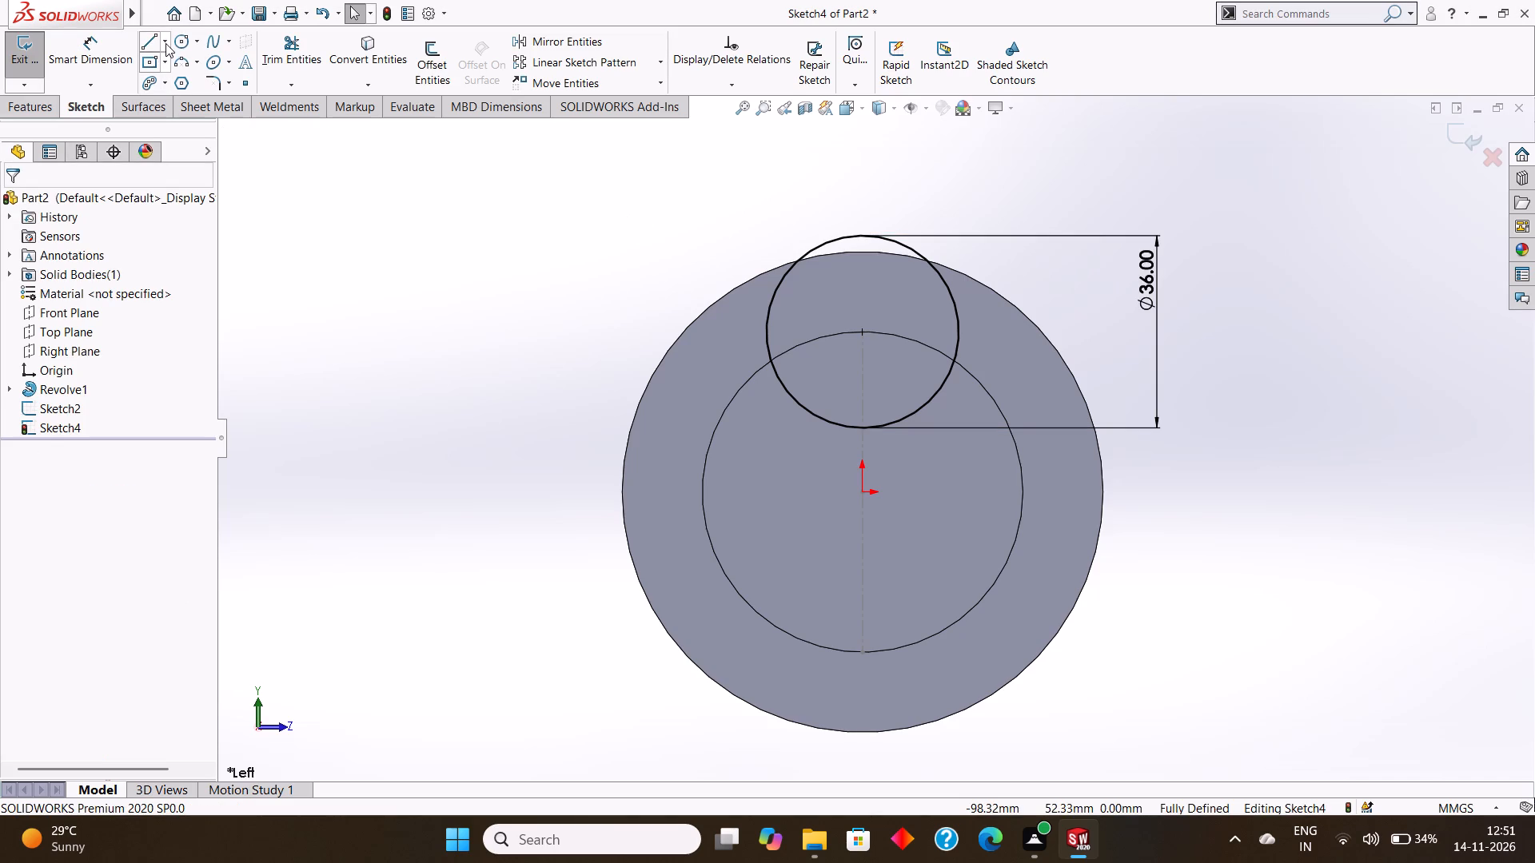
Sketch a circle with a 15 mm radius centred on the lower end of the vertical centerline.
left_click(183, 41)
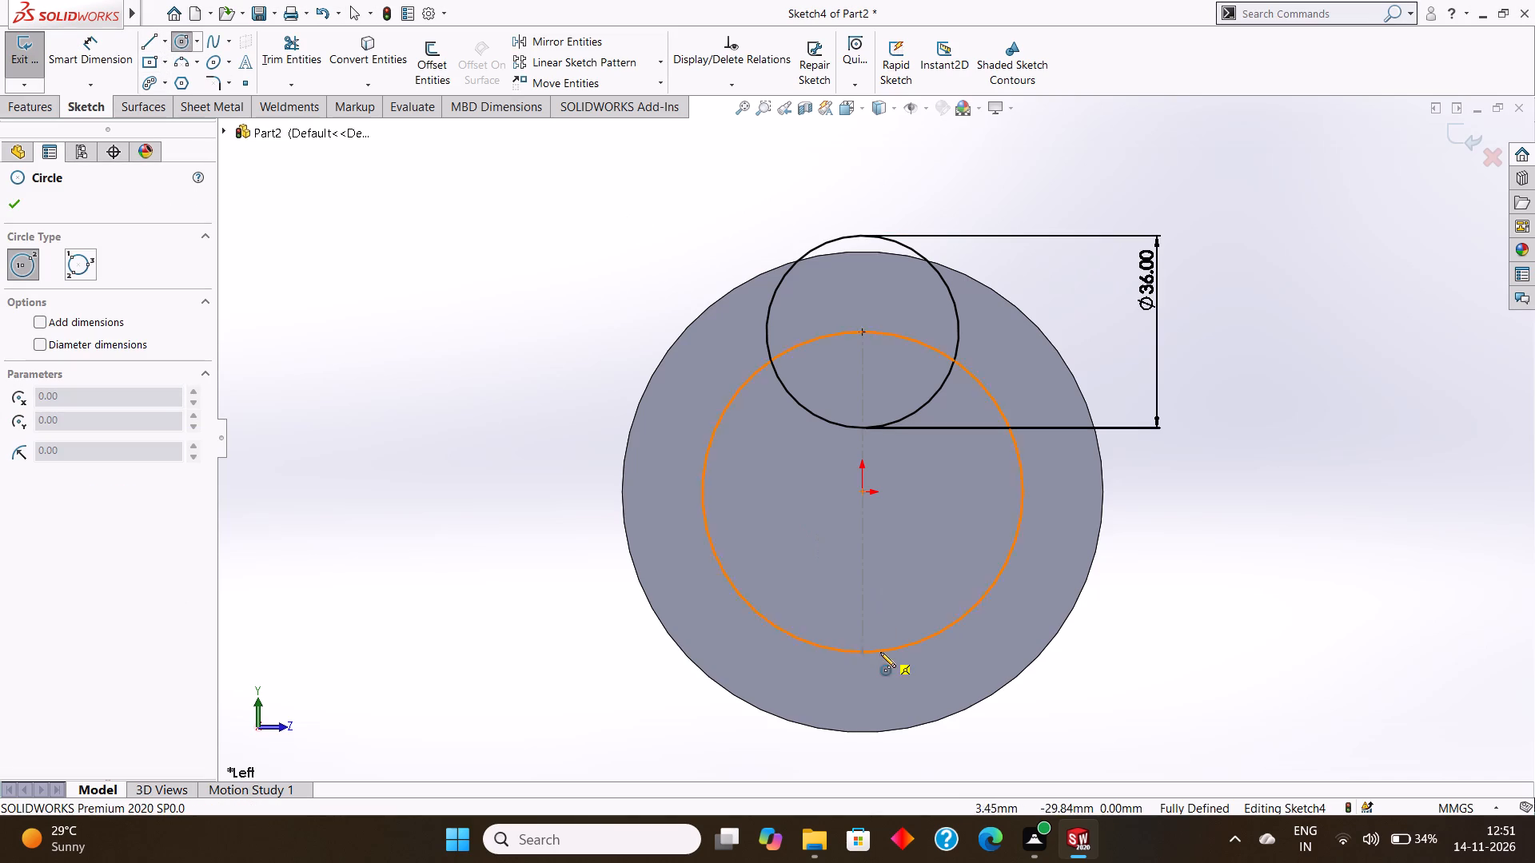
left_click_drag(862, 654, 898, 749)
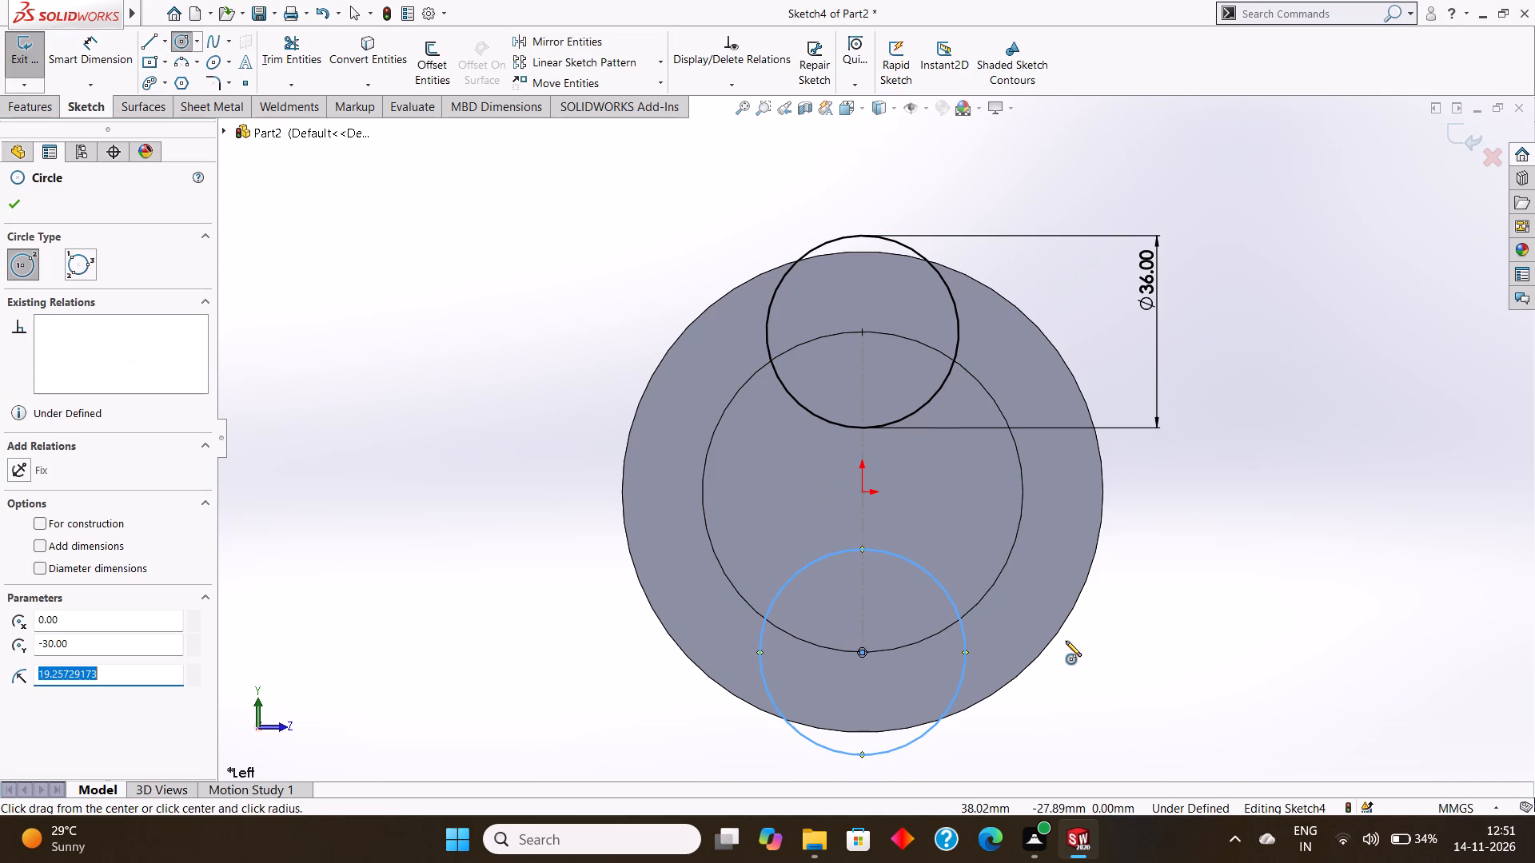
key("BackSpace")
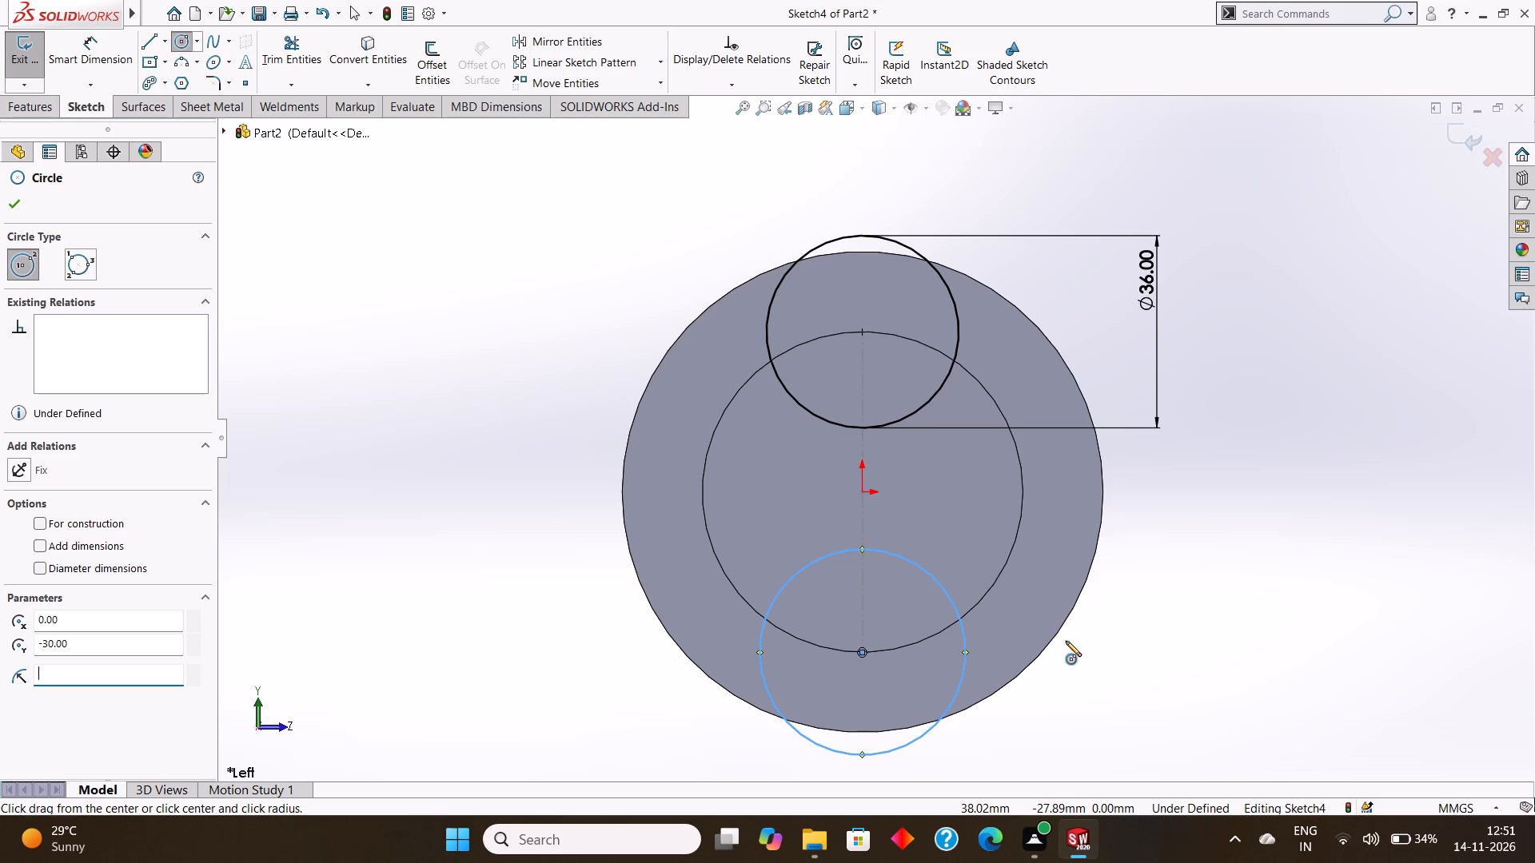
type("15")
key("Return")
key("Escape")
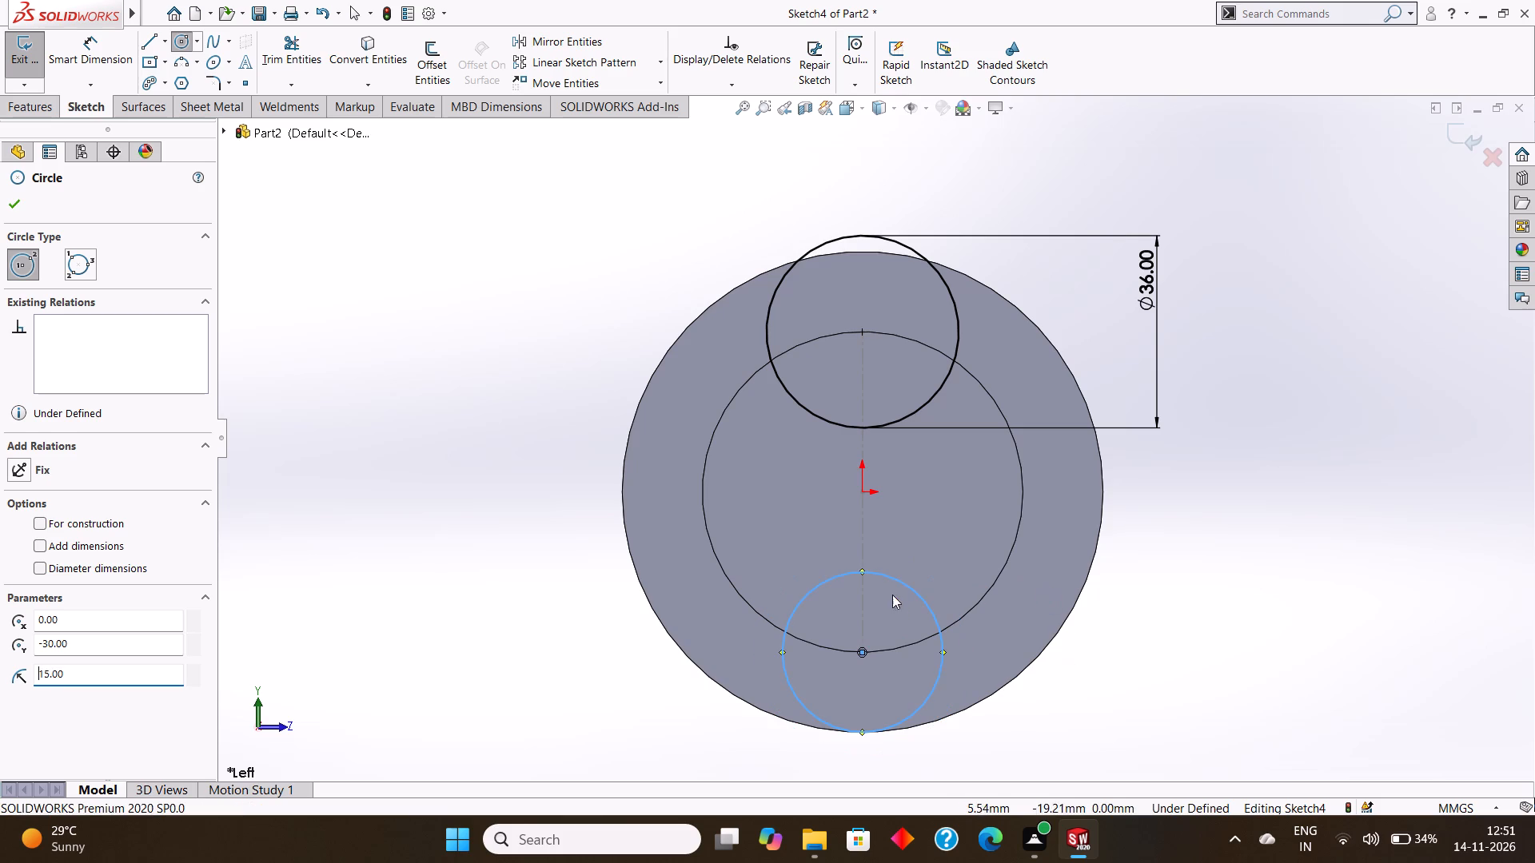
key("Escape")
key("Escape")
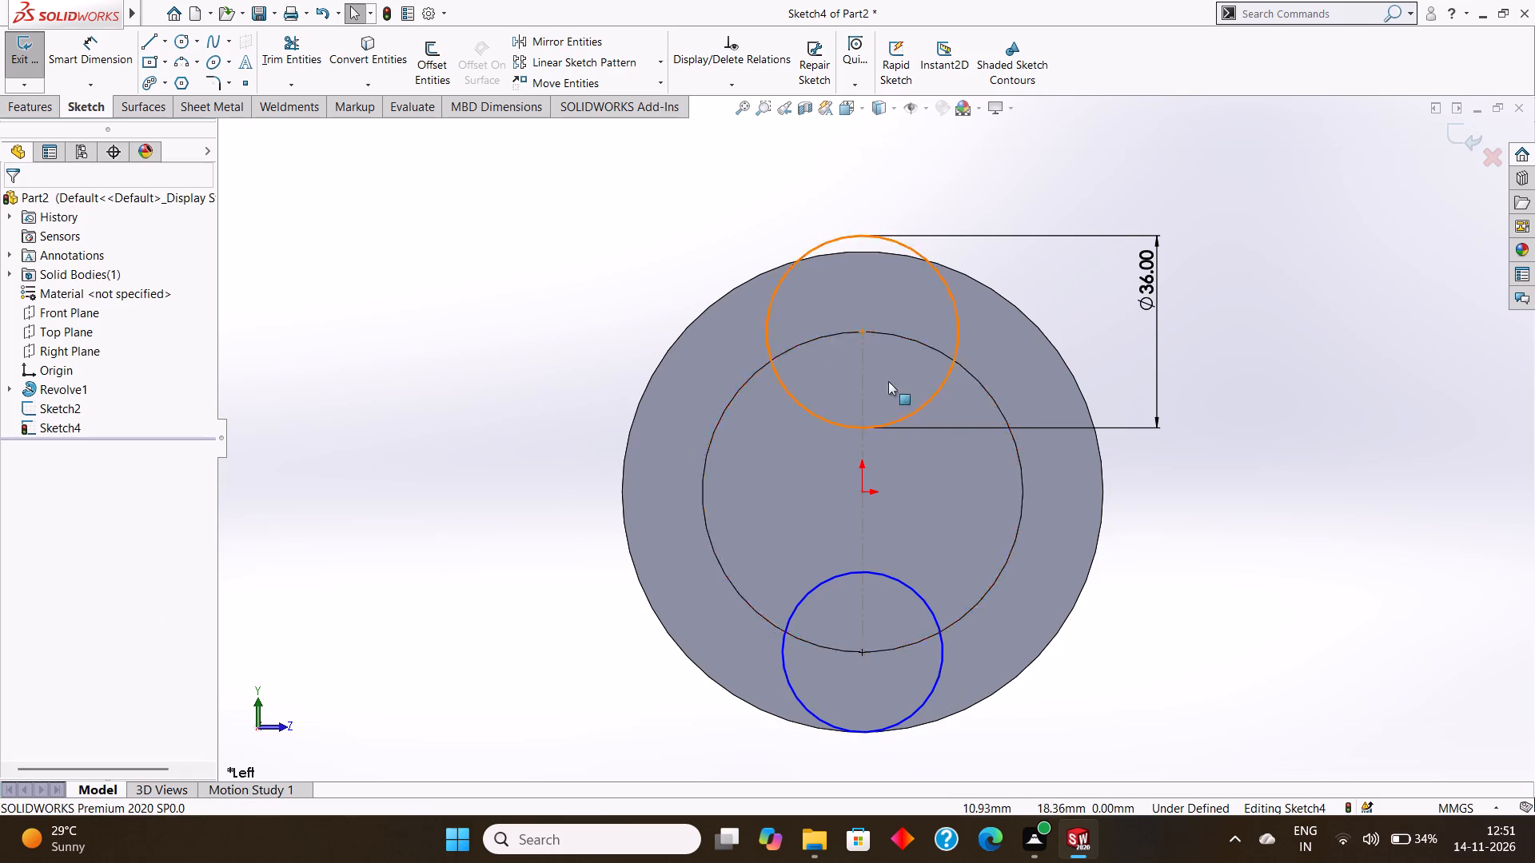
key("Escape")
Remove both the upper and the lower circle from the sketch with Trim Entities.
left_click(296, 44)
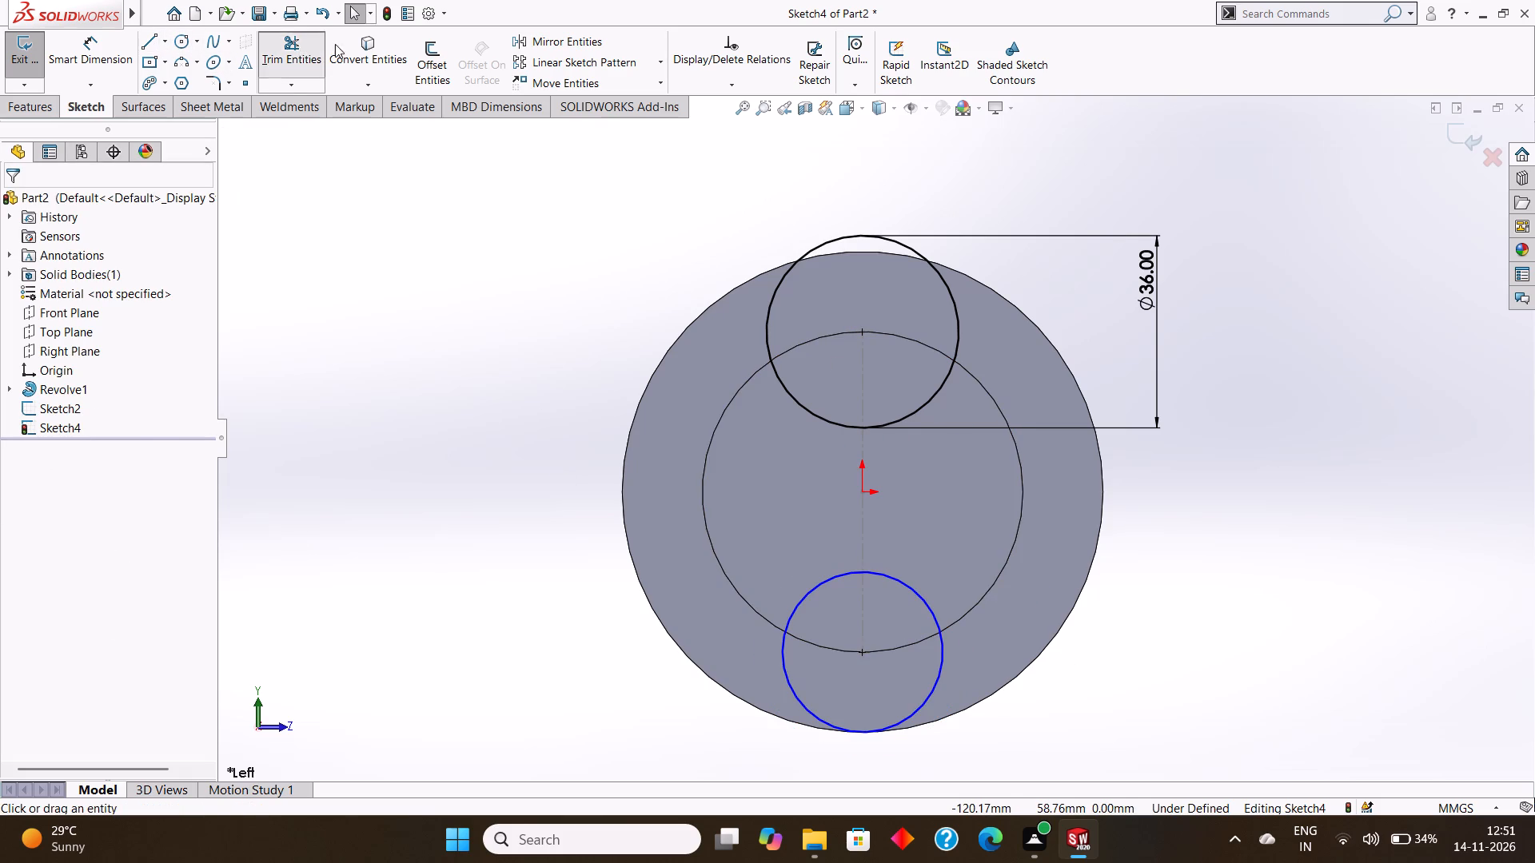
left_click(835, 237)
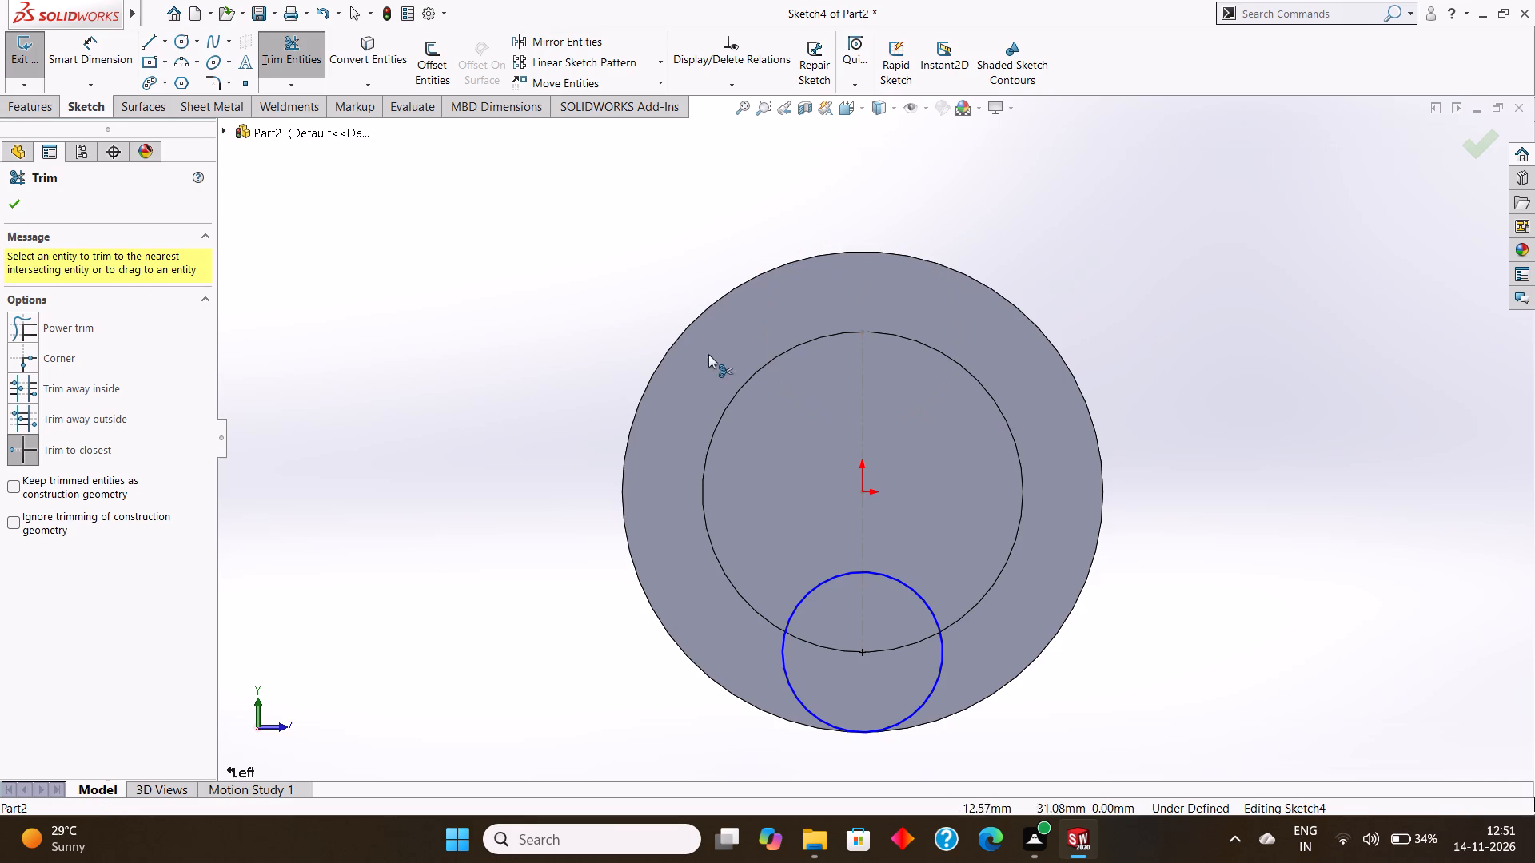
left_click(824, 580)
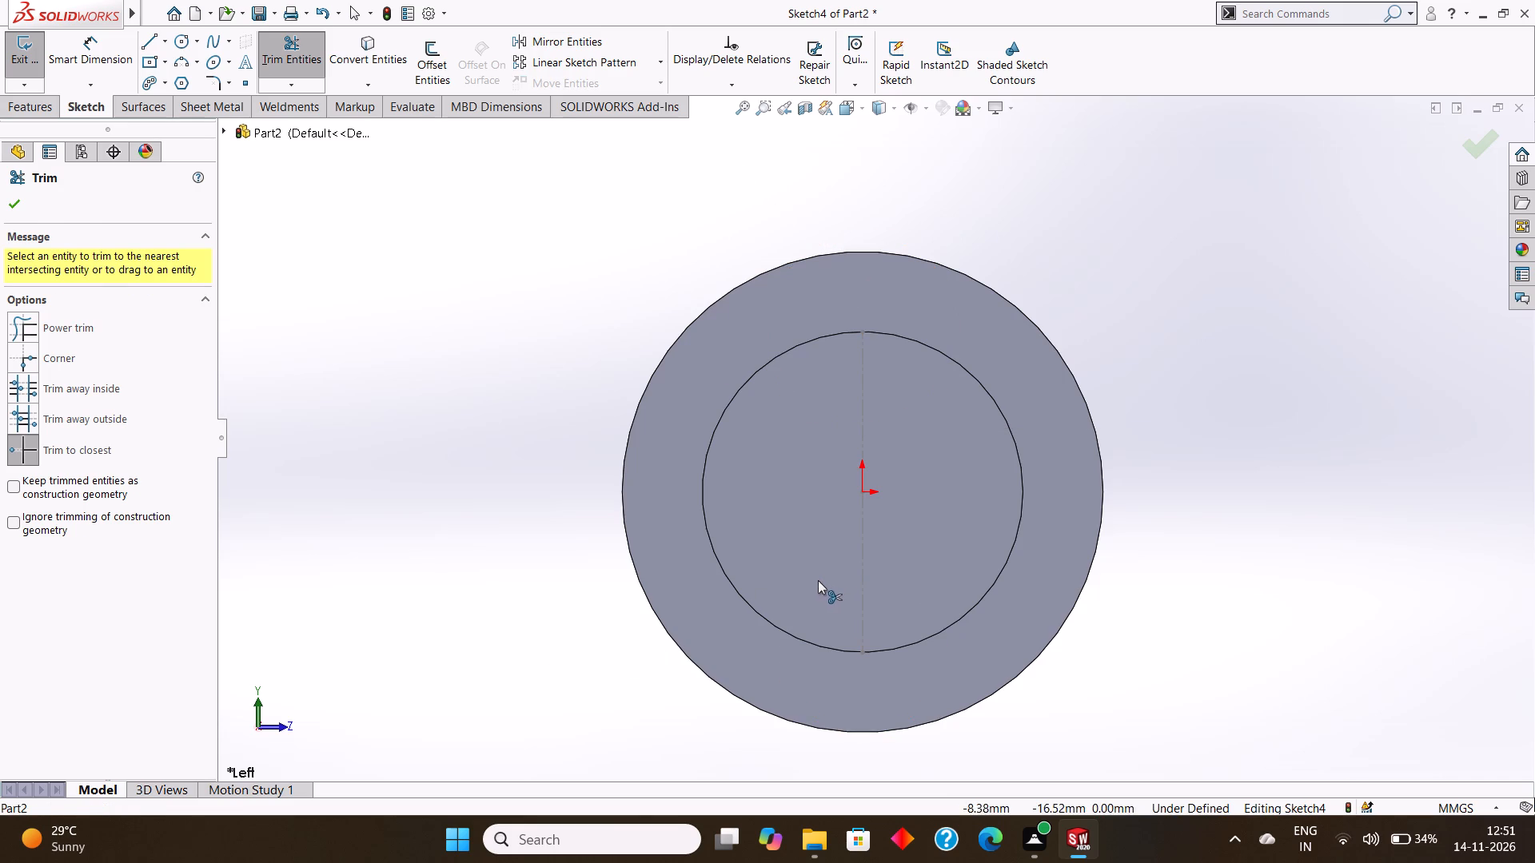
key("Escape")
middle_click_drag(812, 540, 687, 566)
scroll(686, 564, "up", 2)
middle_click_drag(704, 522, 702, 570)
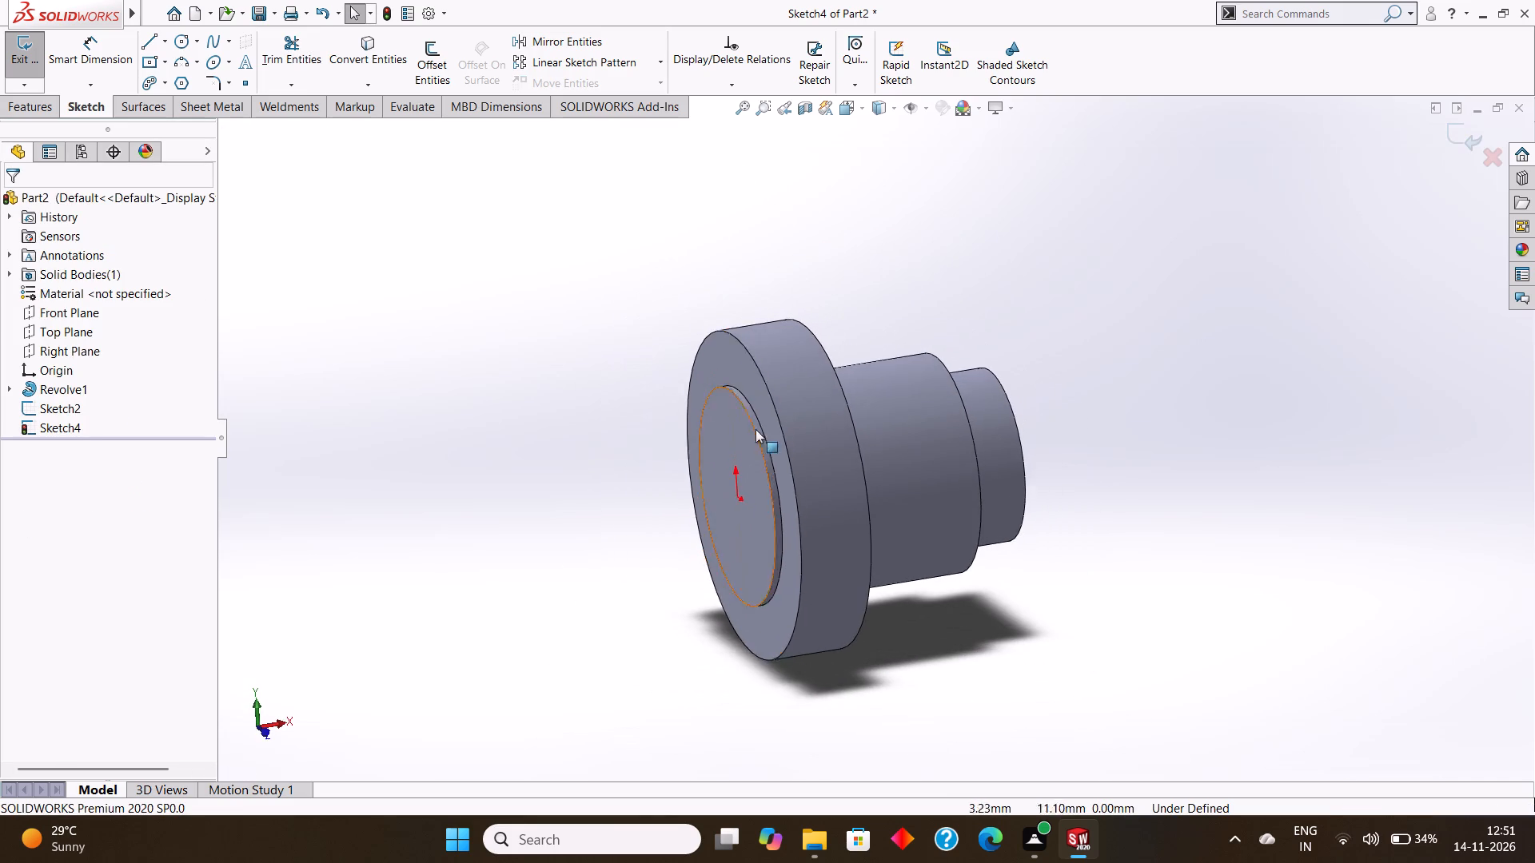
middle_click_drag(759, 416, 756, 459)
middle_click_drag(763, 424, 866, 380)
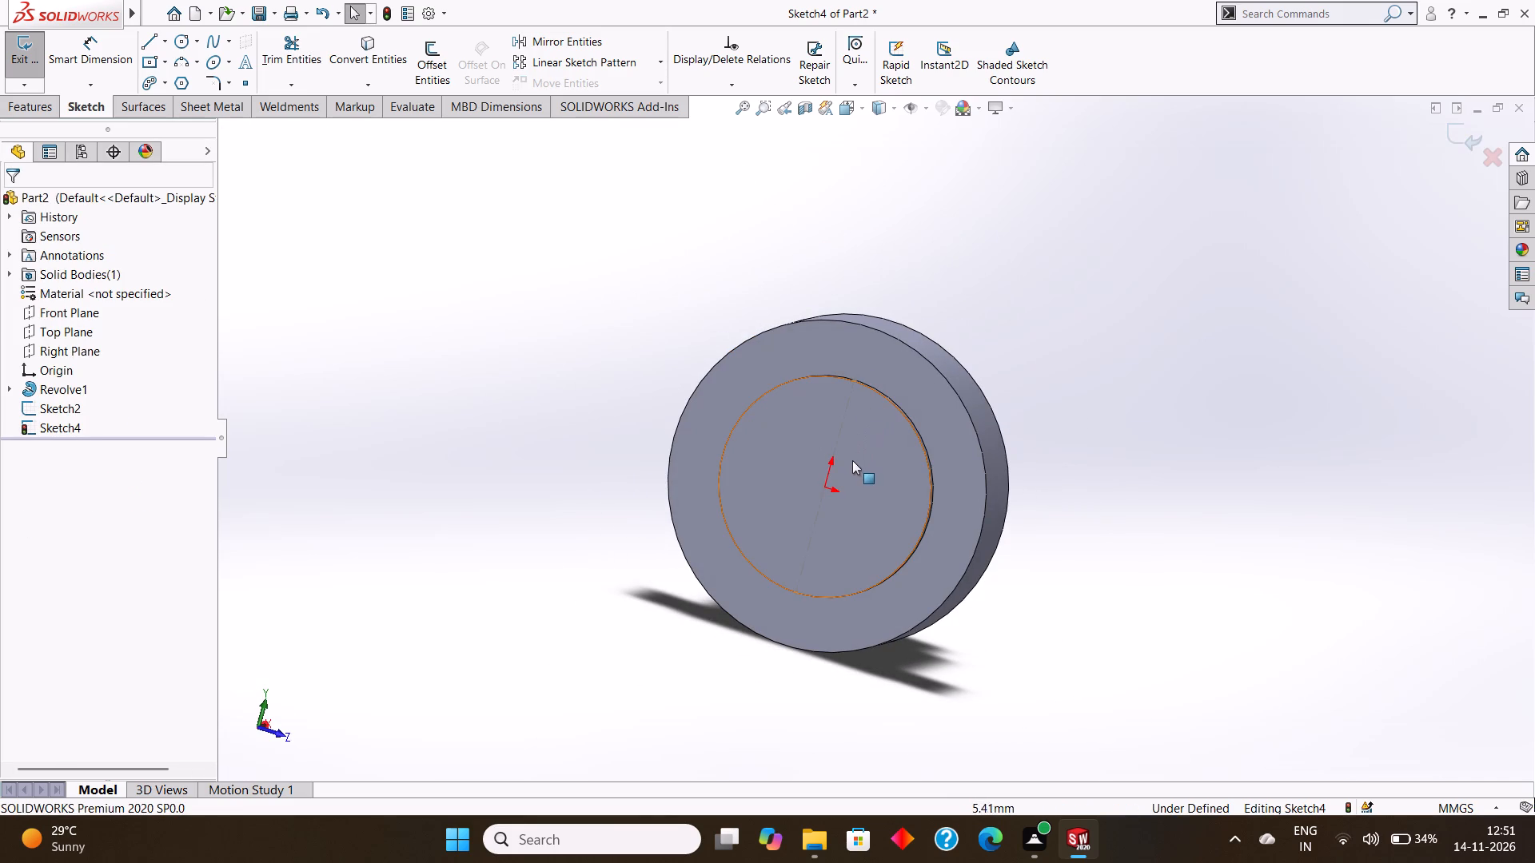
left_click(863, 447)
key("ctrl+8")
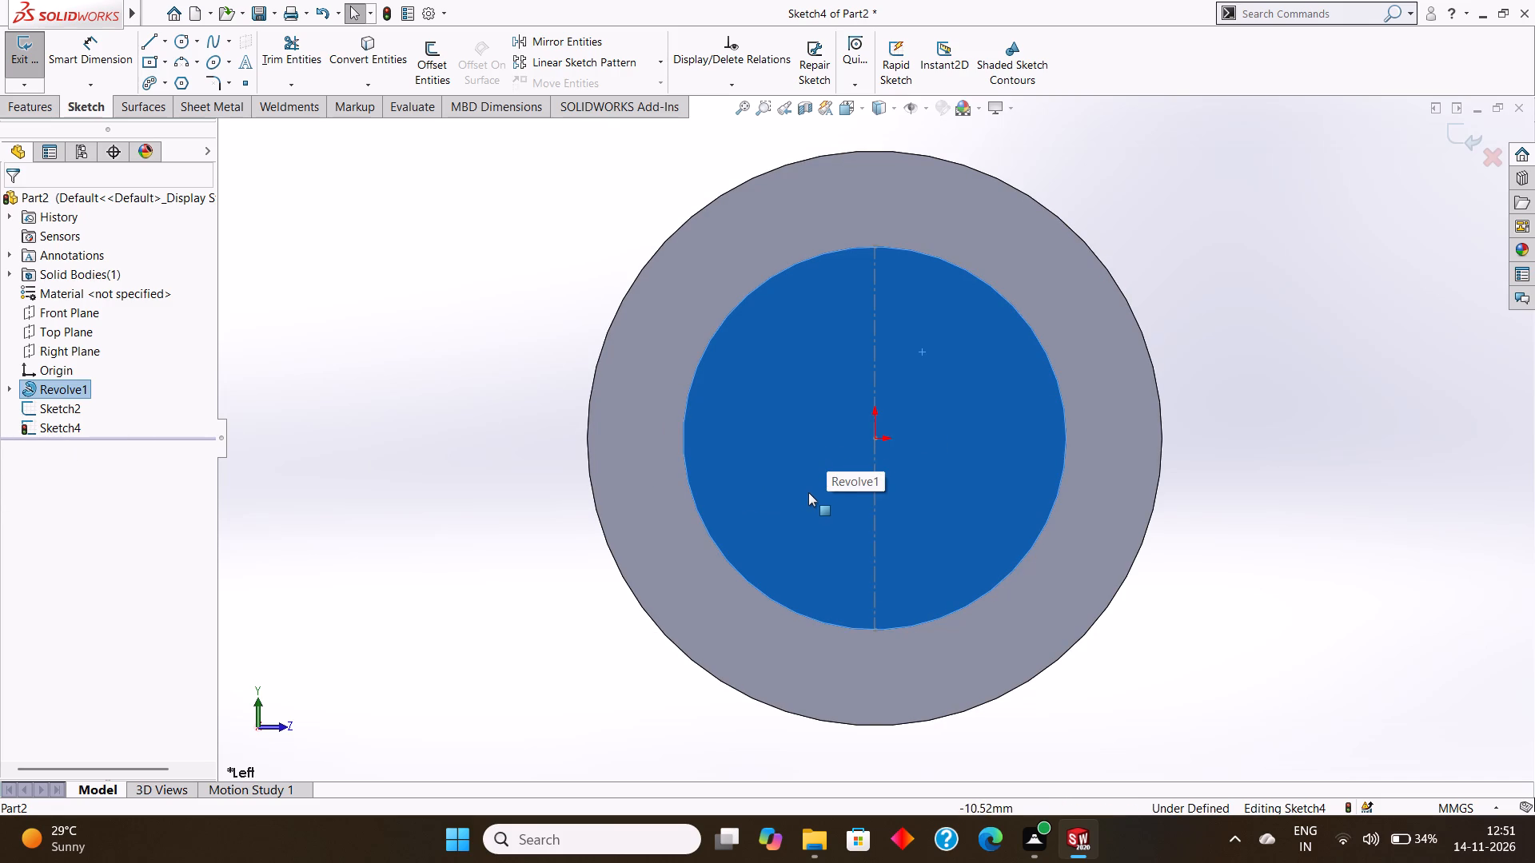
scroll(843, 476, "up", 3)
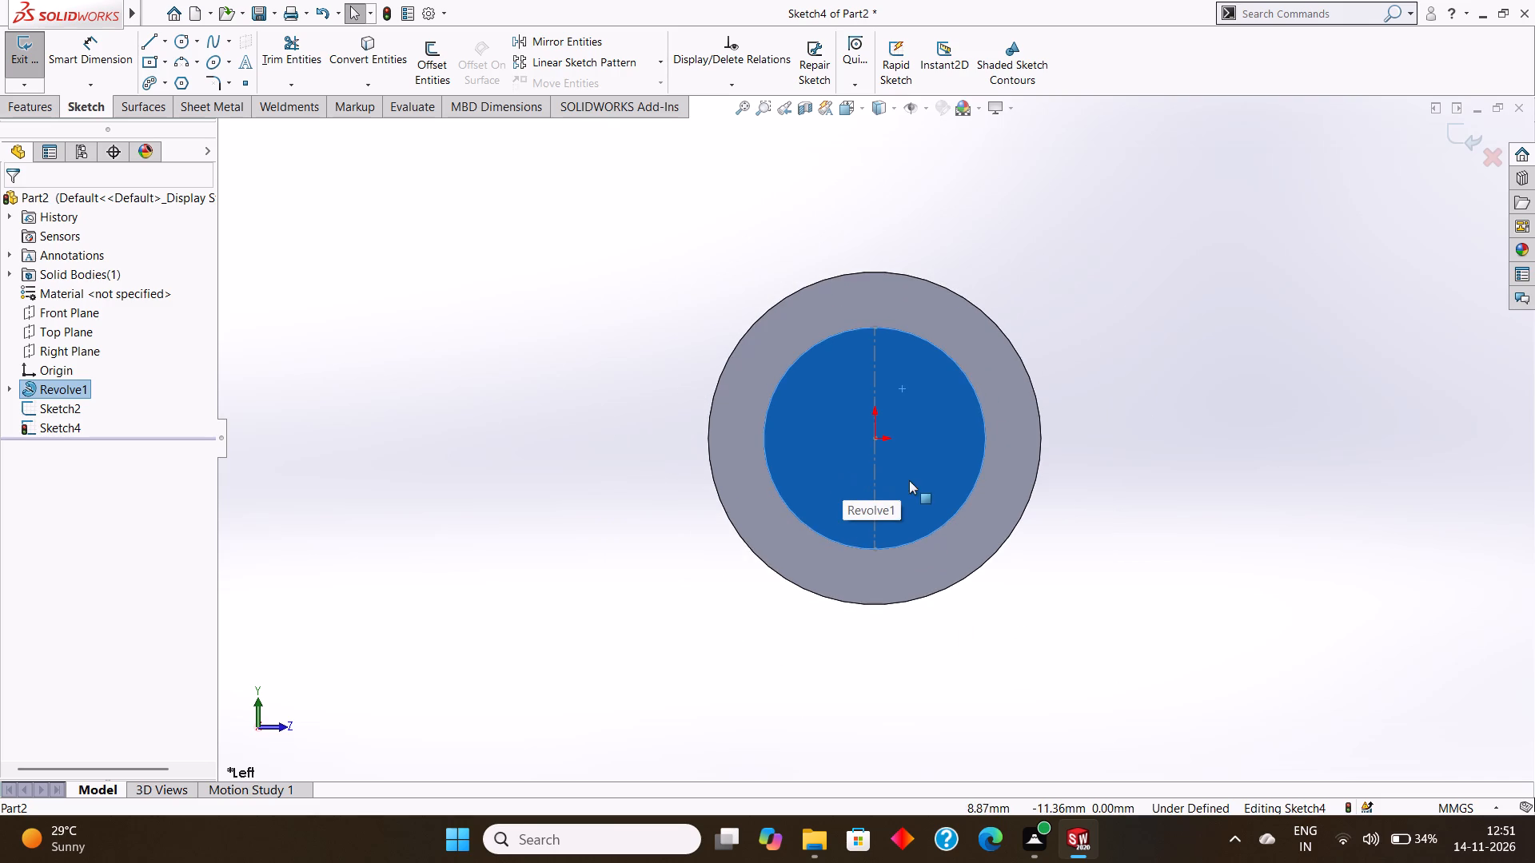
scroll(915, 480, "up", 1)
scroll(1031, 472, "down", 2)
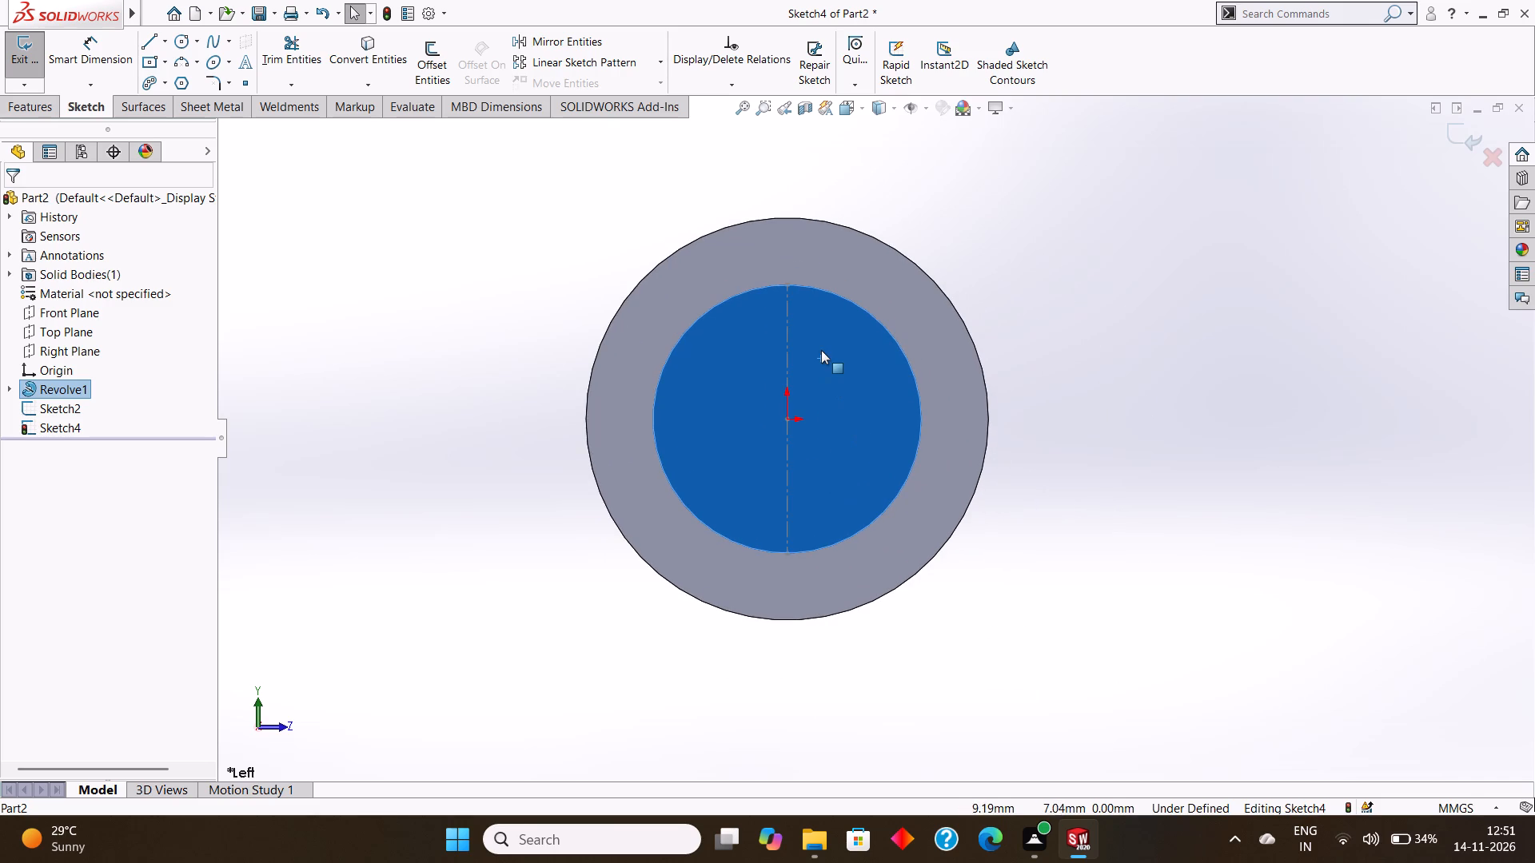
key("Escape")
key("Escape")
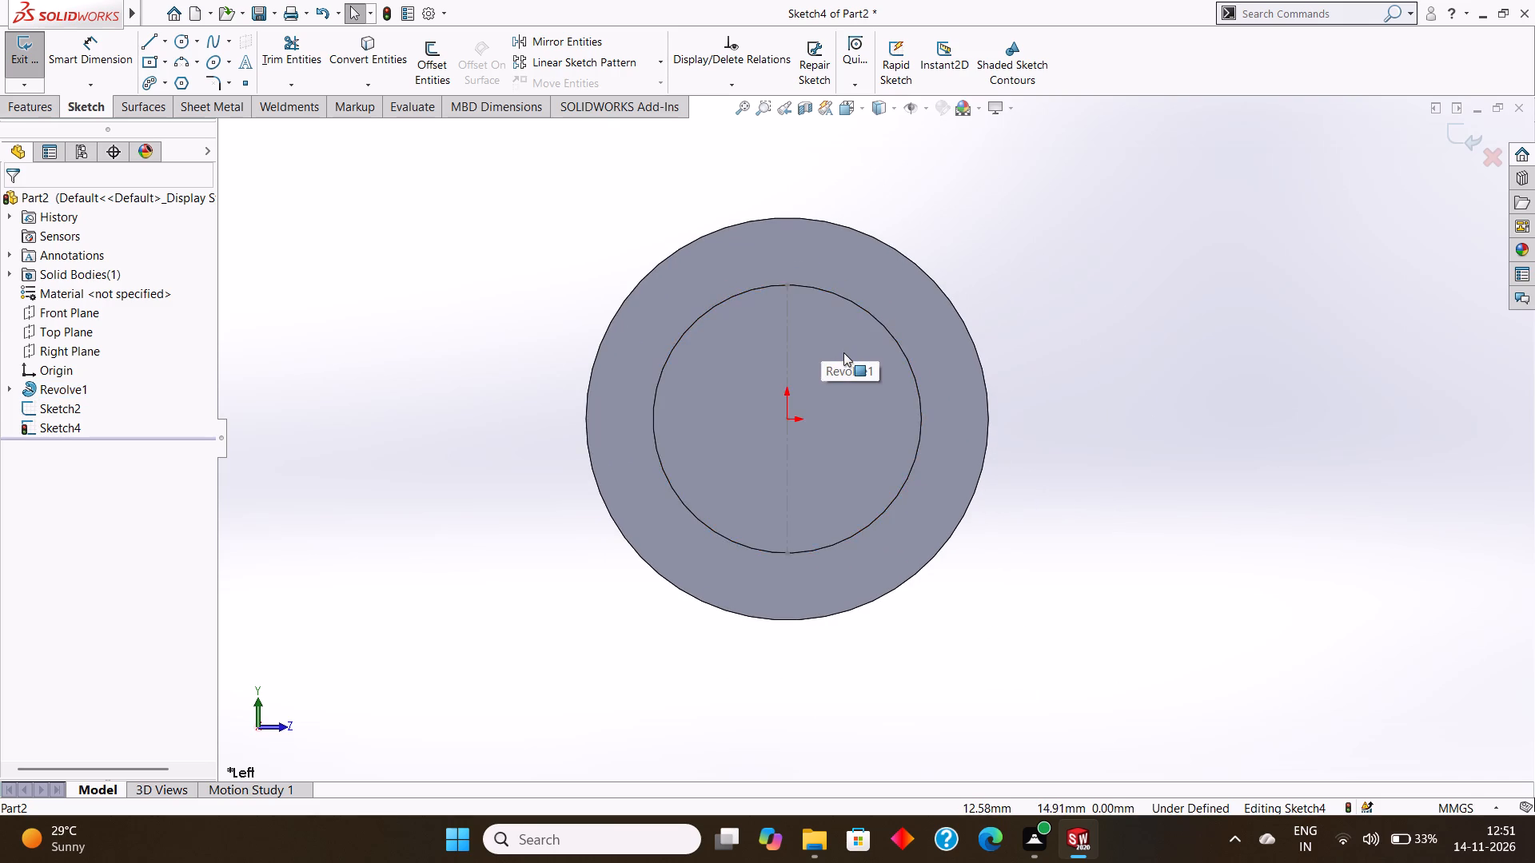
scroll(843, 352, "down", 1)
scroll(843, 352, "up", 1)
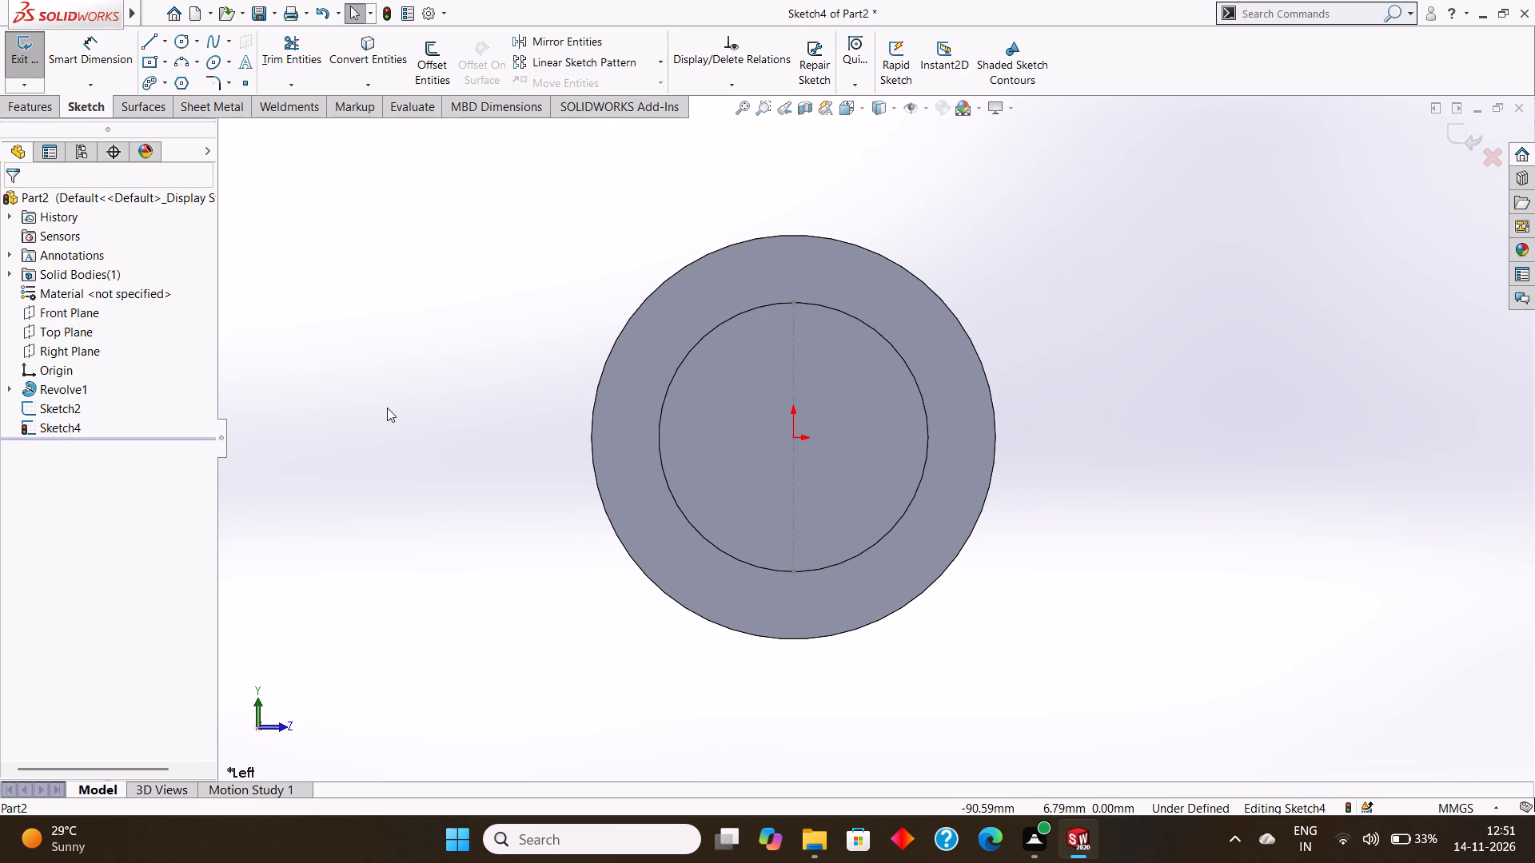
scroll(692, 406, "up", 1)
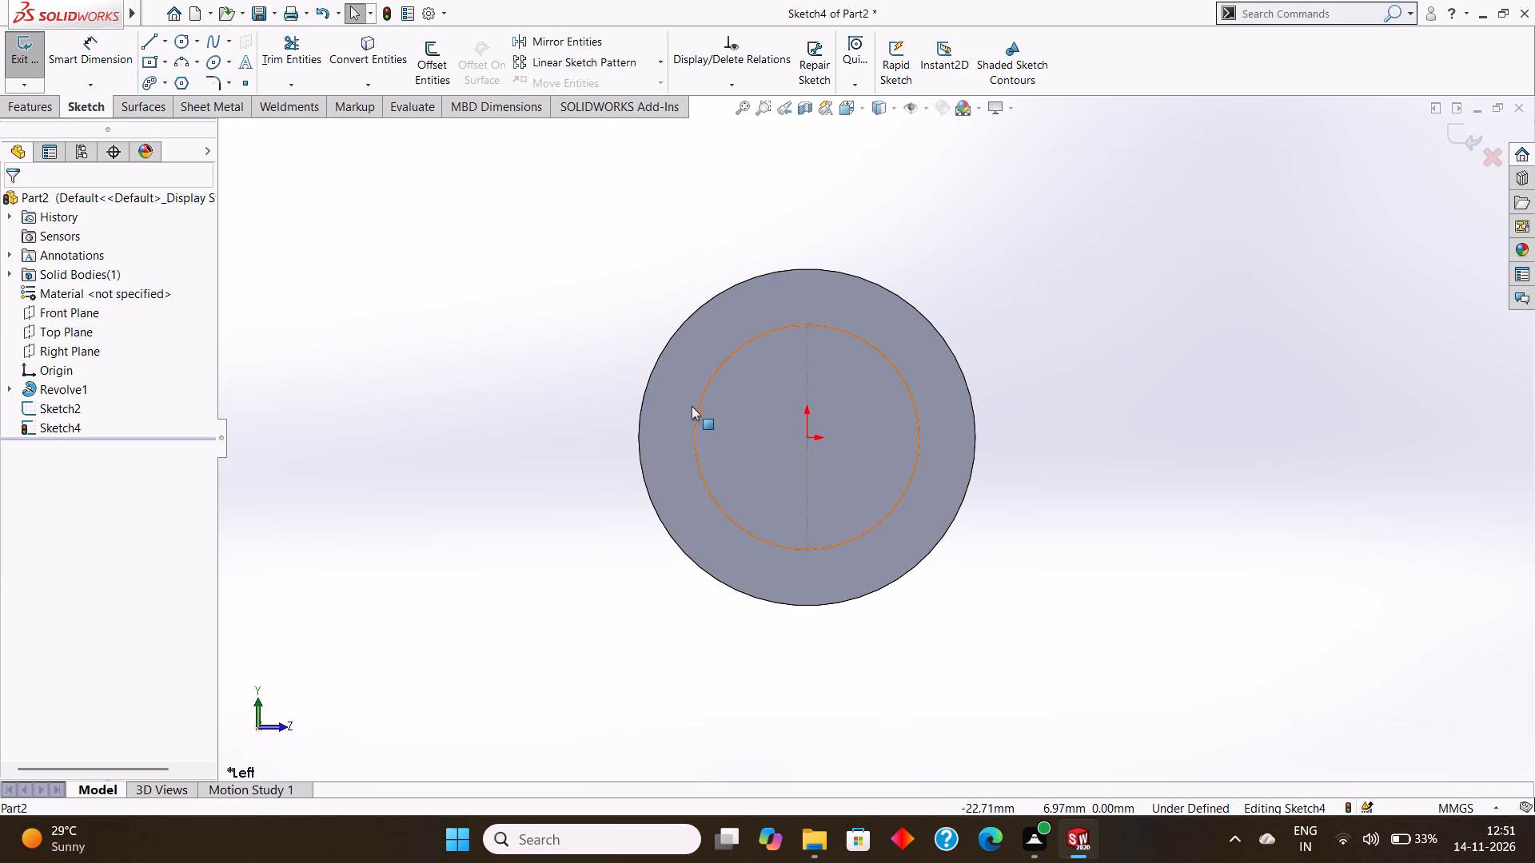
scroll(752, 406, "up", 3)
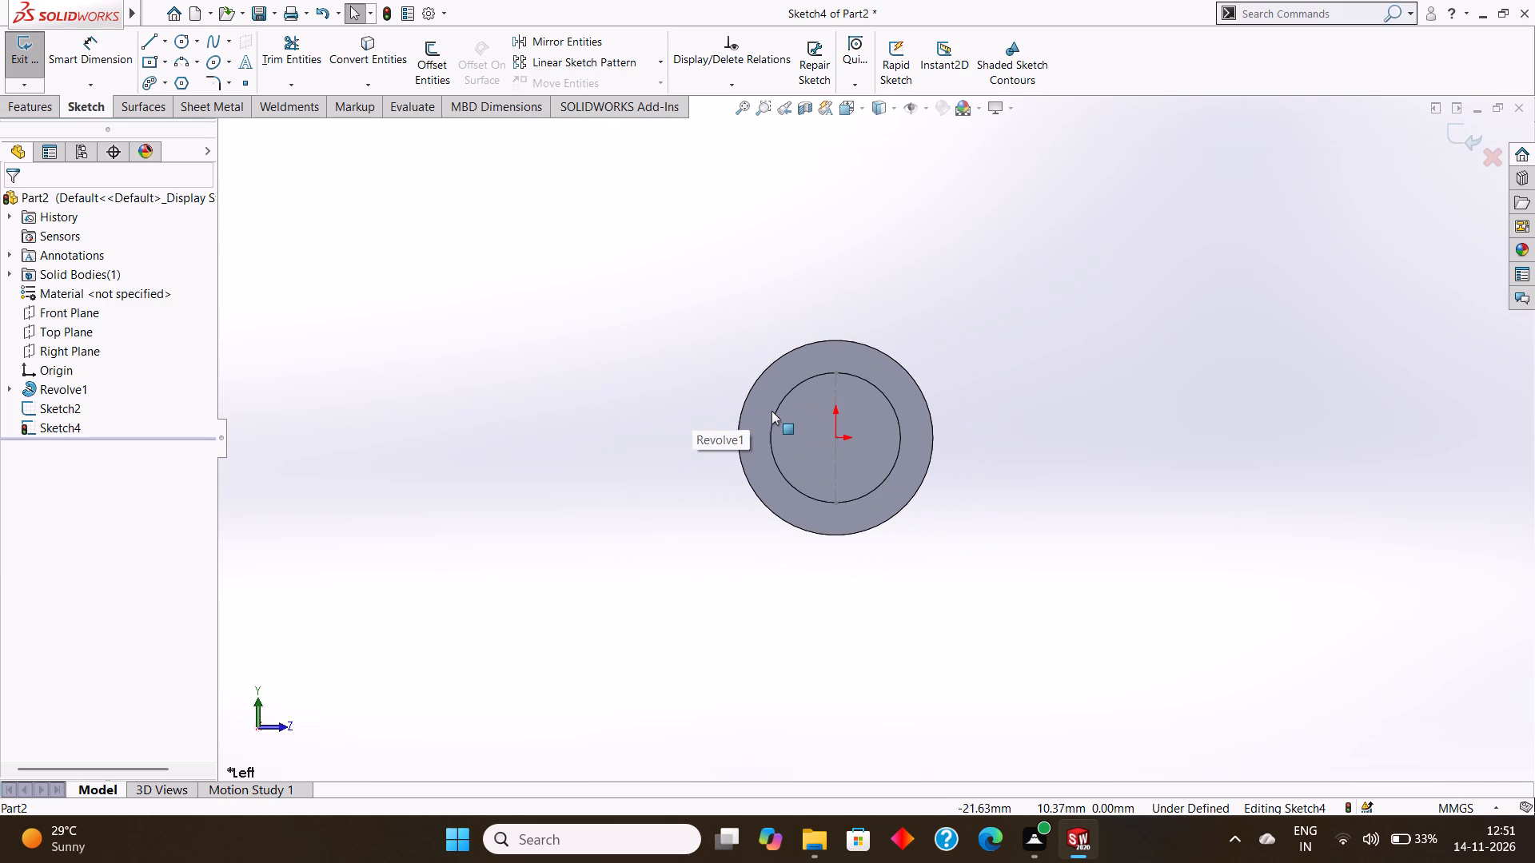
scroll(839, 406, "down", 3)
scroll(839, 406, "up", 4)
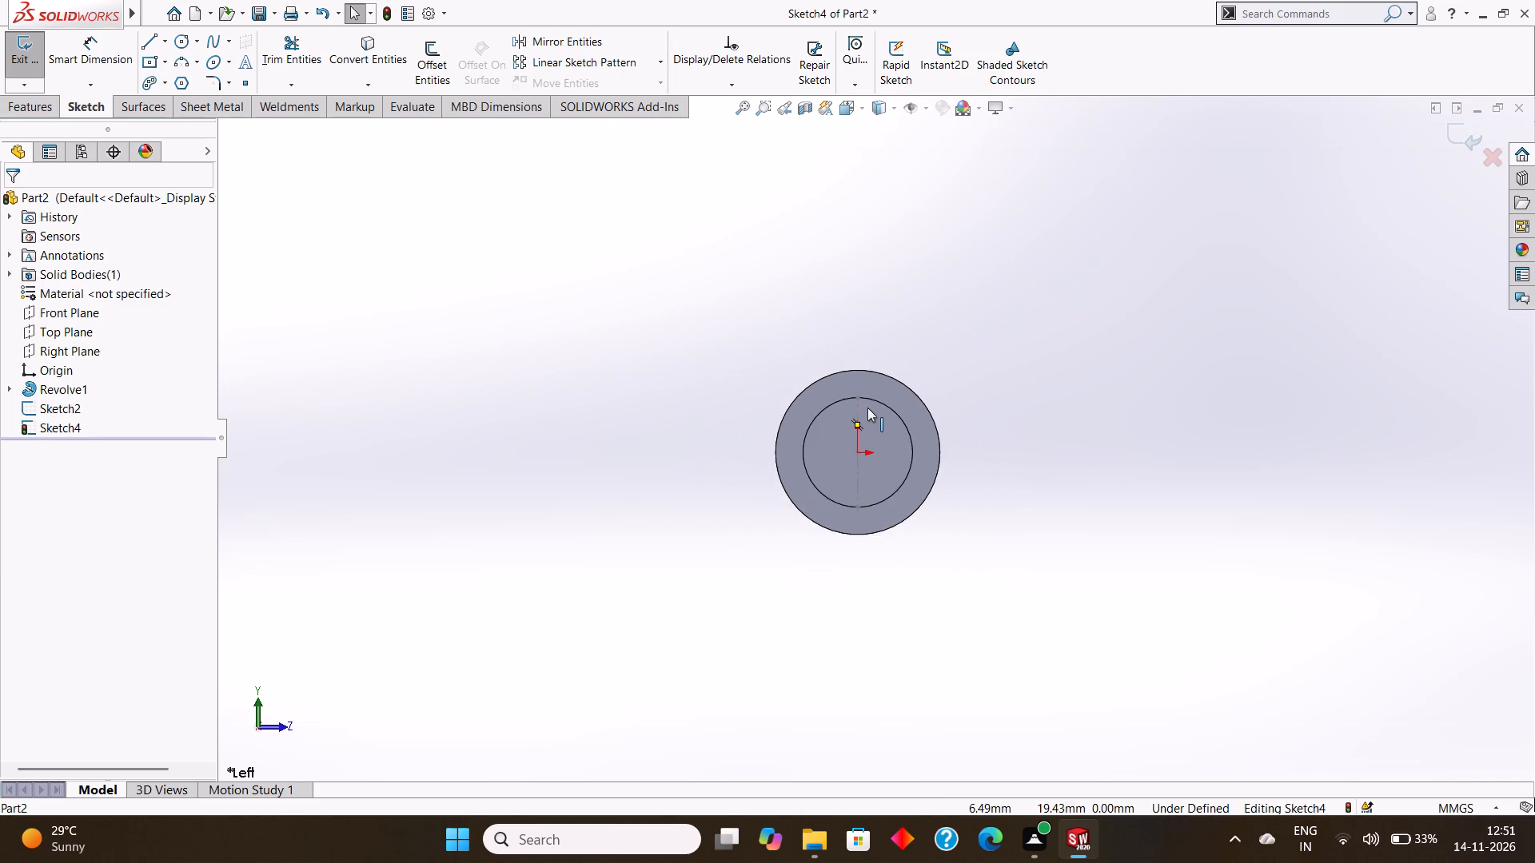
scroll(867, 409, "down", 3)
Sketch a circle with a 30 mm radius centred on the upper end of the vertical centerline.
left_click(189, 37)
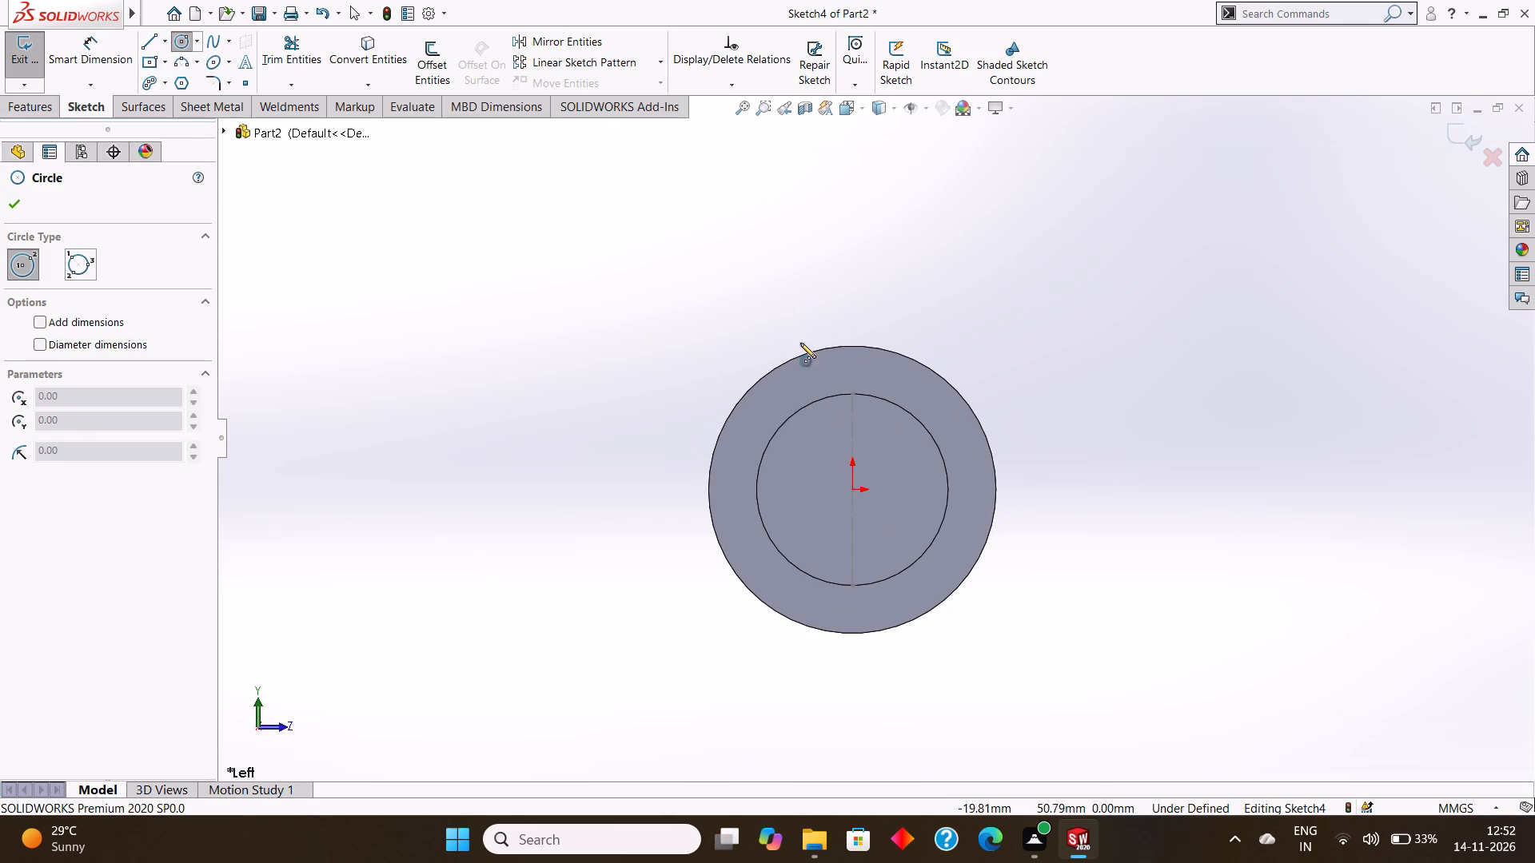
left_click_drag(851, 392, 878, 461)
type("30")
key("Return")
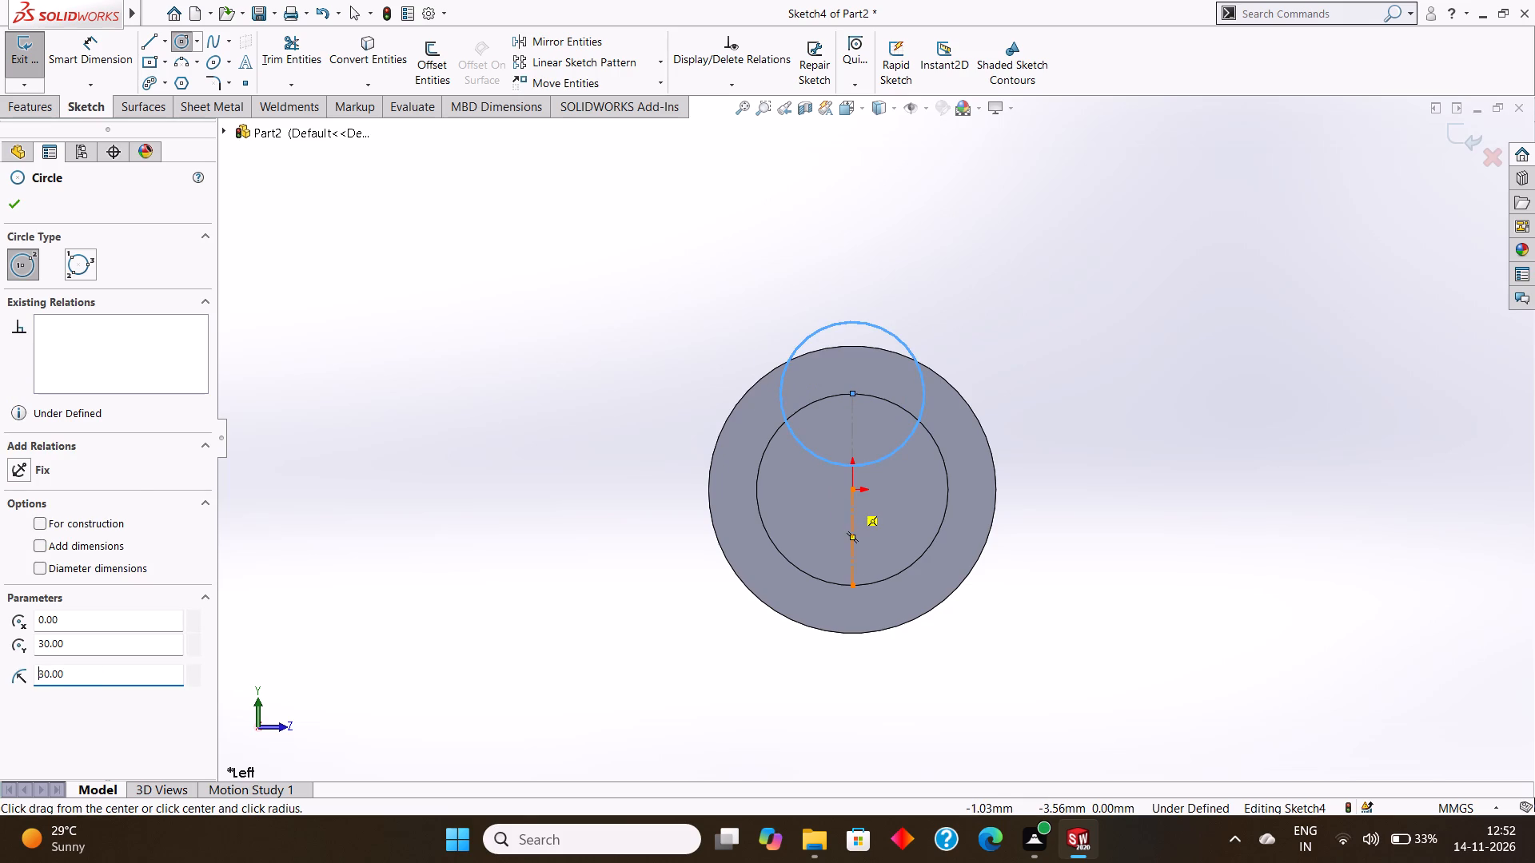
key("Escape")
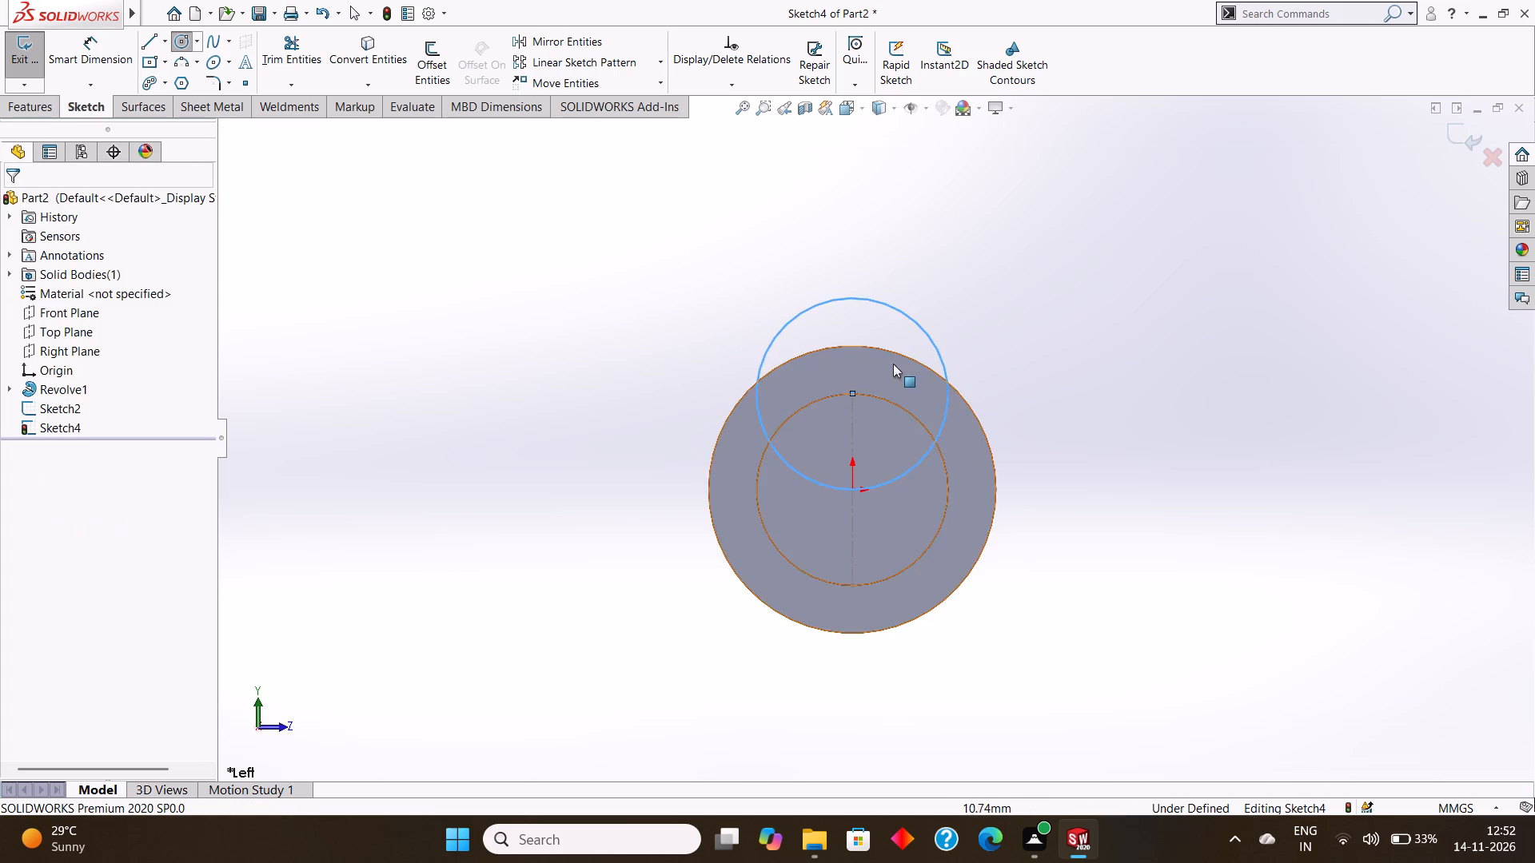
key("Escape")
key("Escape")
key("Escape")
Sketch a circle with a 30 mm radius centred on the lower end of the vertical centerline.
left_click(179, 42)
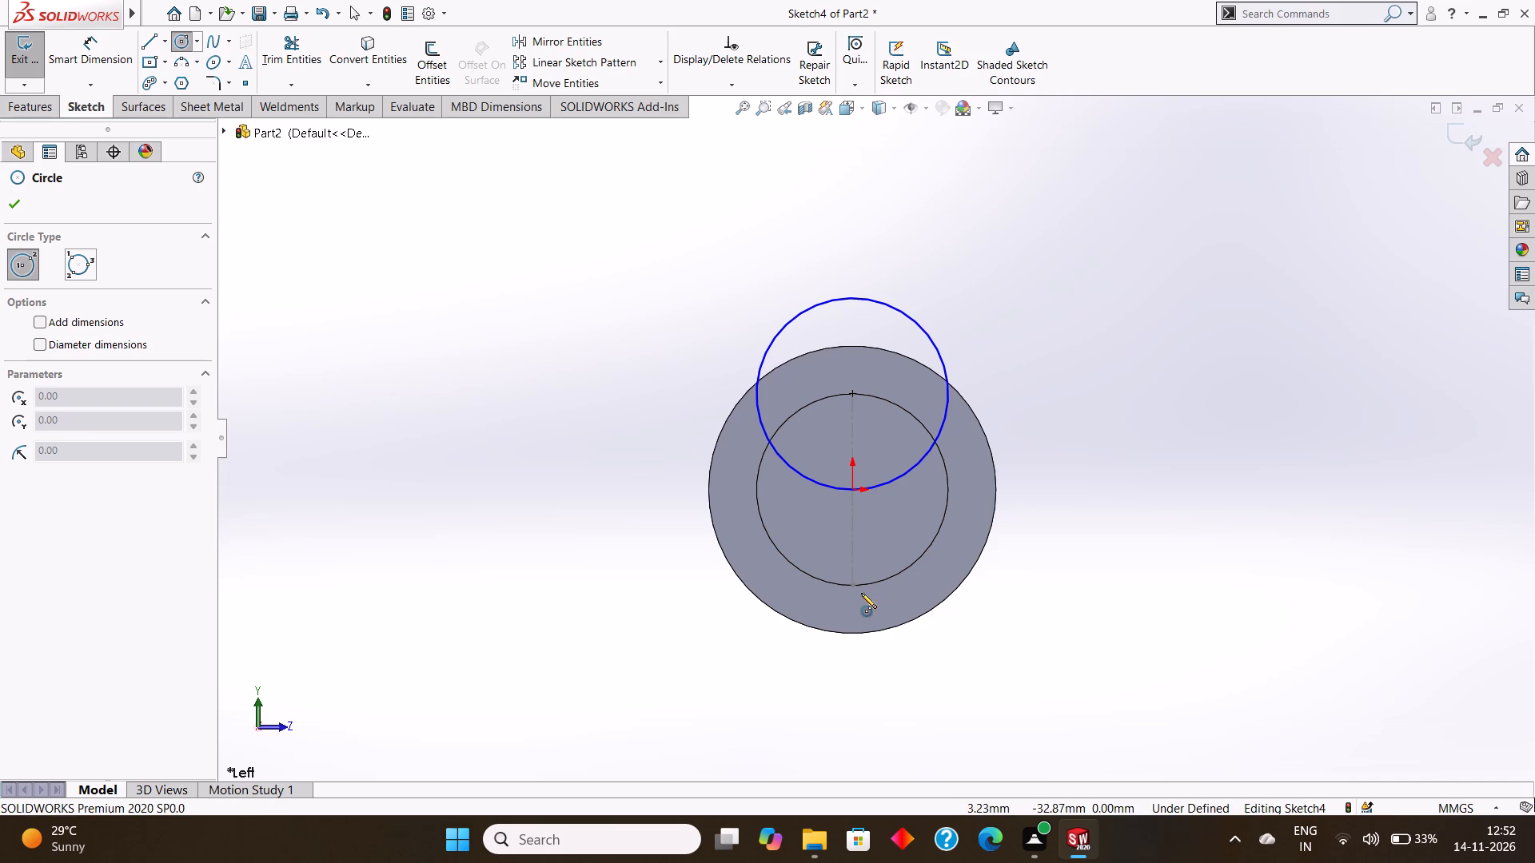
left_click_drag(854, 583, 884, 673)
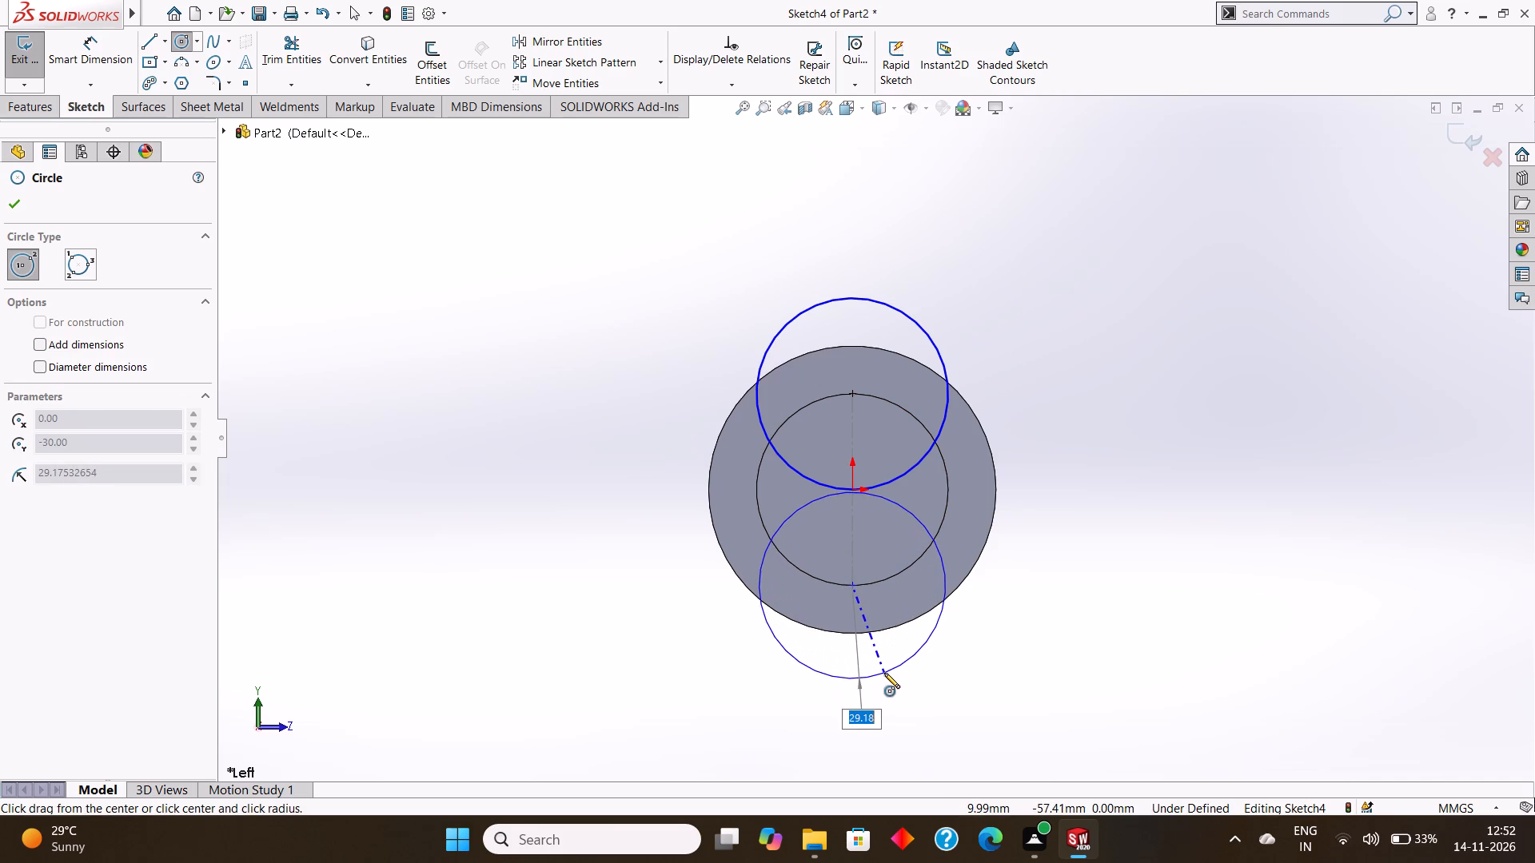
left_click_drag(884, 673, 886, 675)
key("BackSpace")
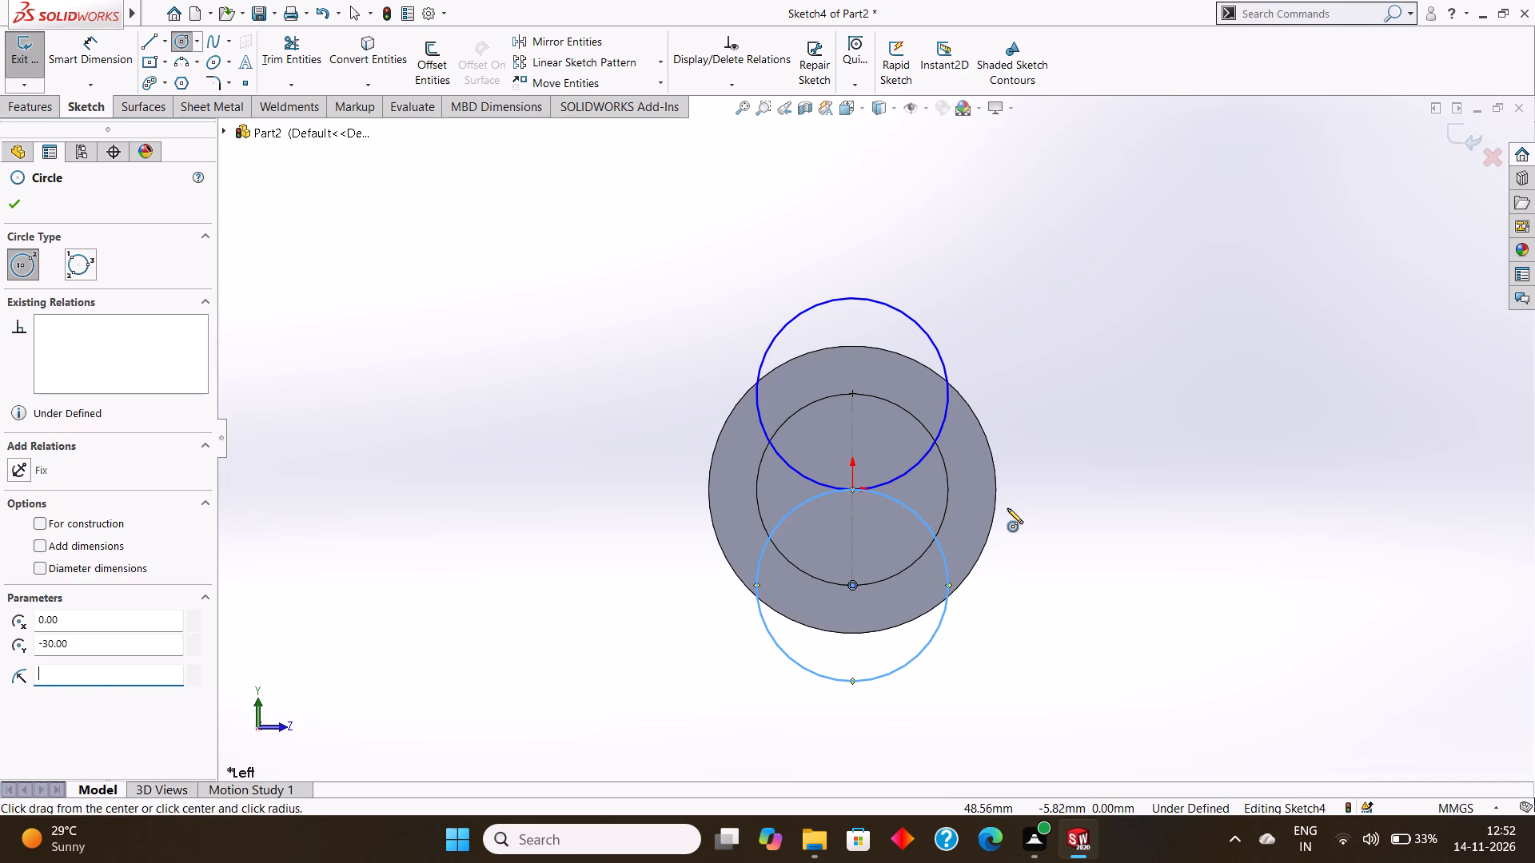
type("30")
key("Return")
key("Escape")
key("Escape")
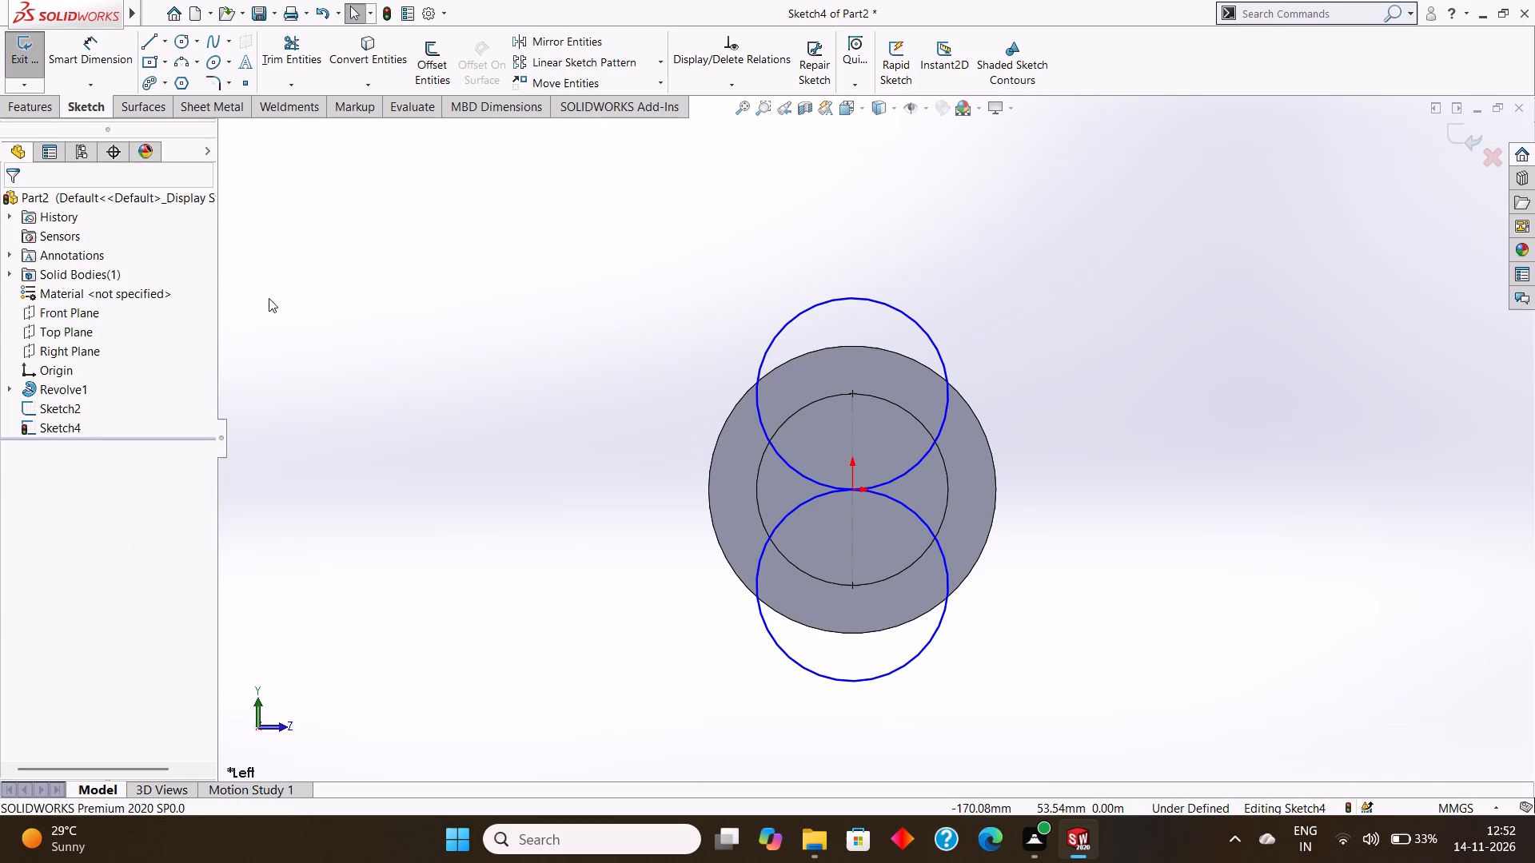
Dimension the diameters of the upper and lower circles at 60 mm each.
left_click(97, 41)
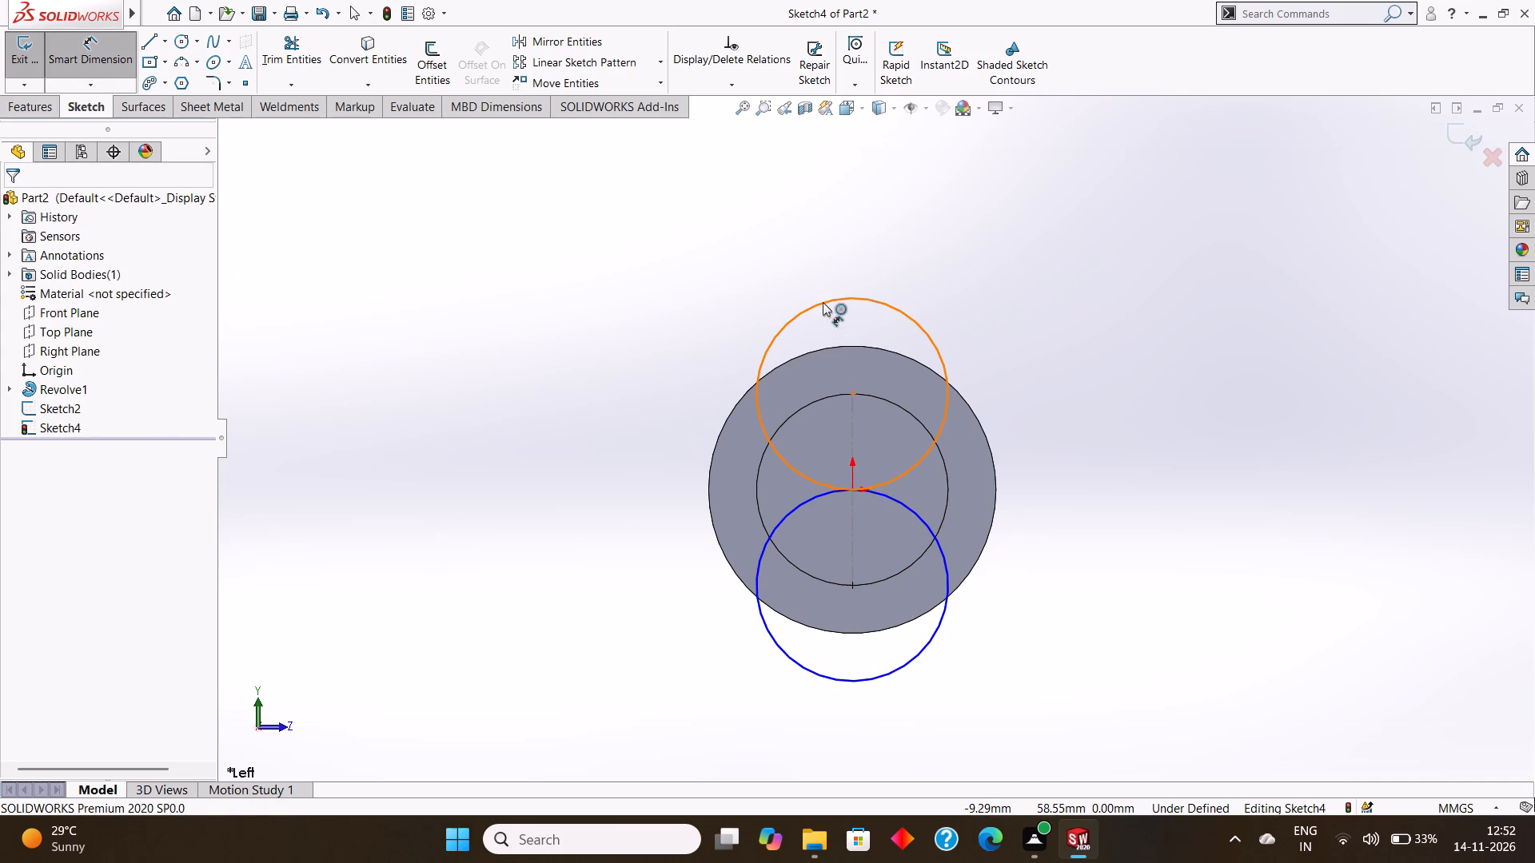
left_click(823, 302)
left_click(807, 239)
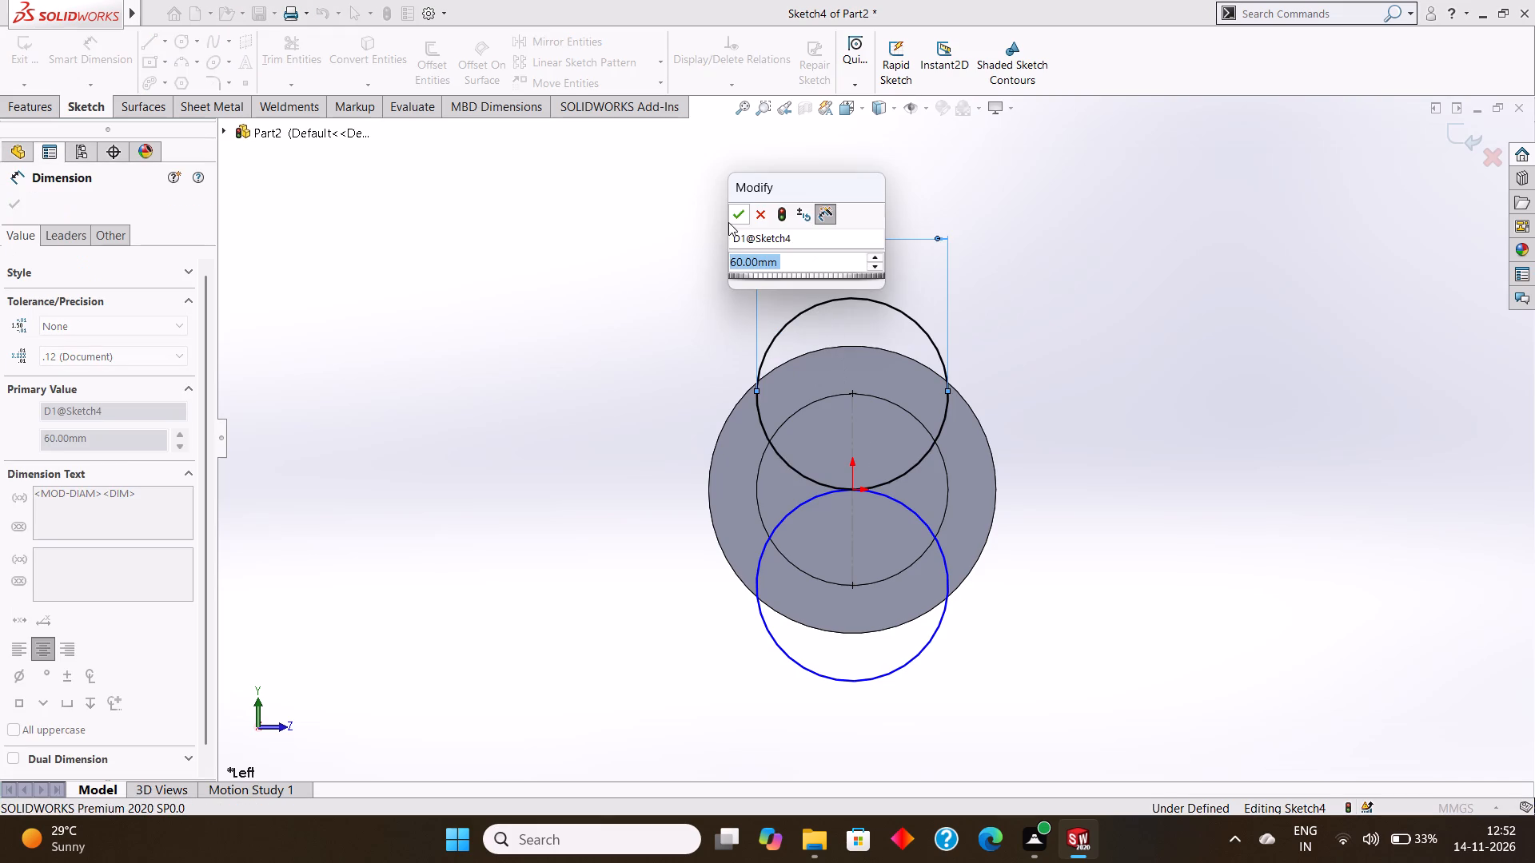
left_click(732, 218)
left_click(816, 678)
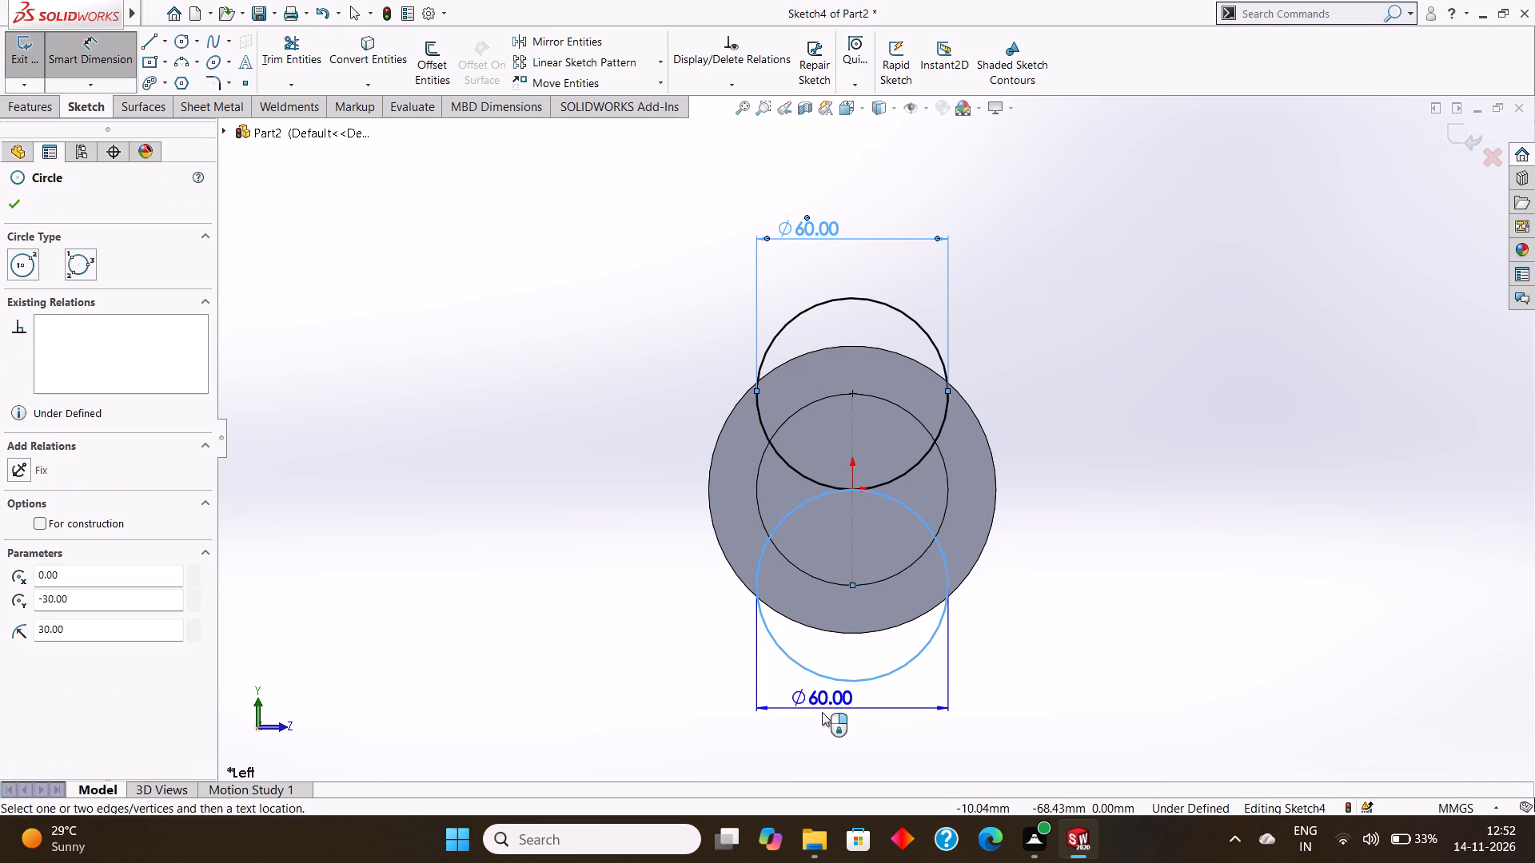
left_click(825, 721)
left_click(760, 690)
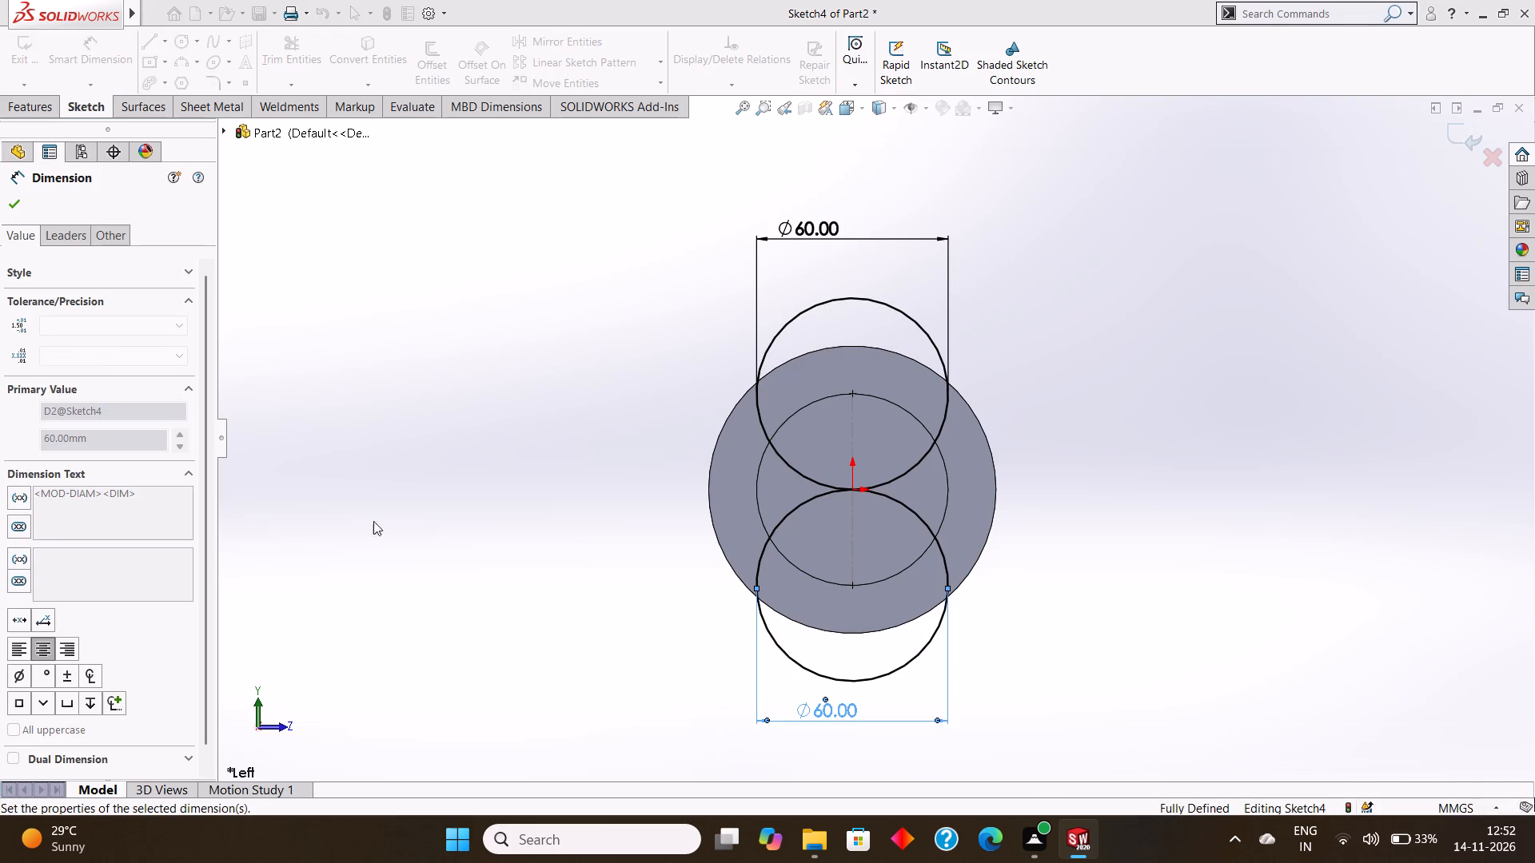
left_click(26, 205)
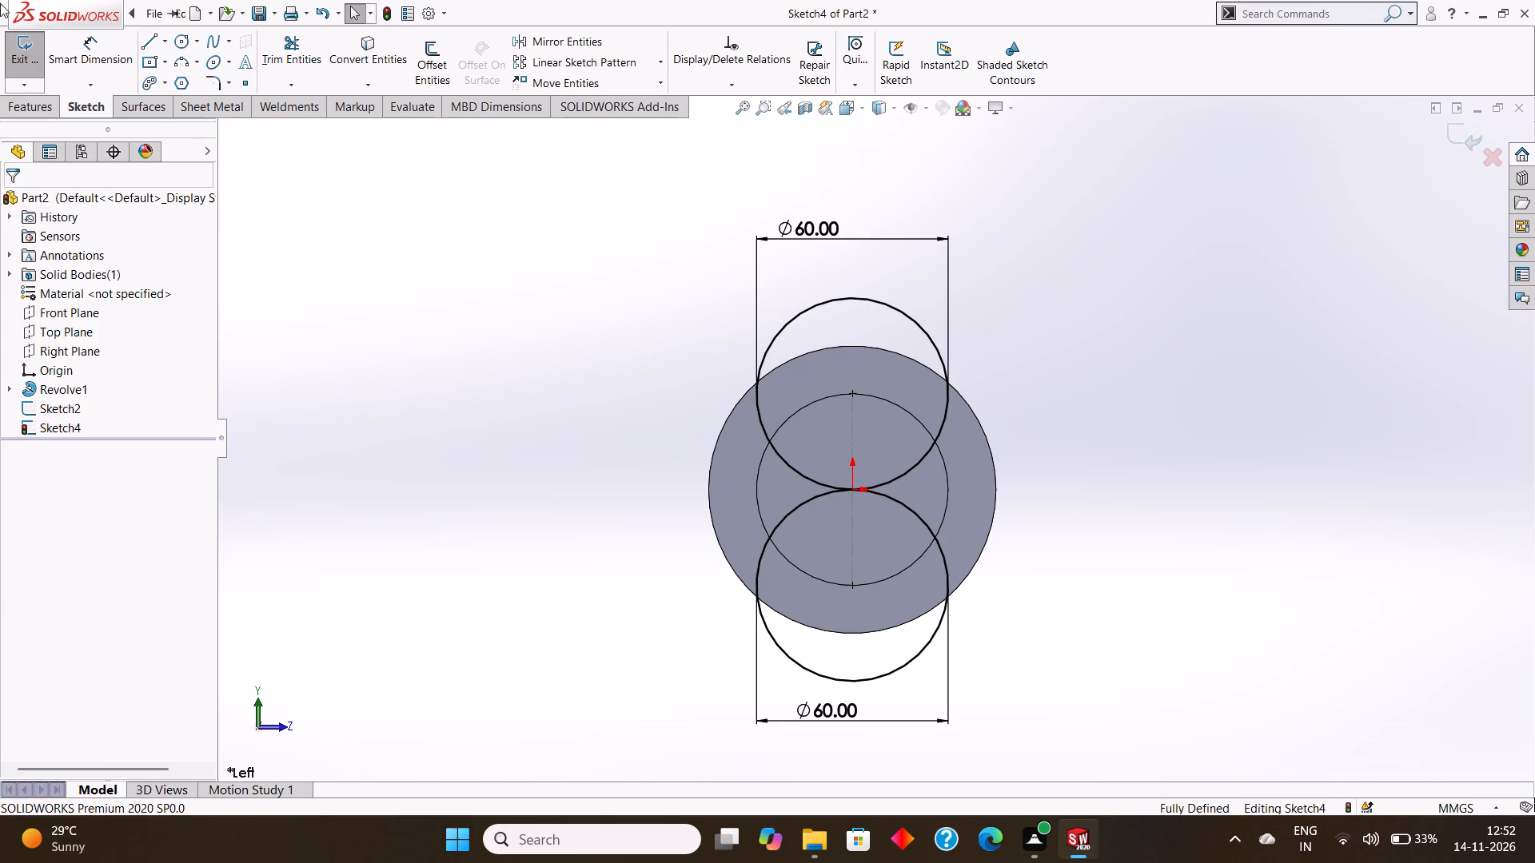
Examine from several angles how the two sketched circles sit against the flange and the stepped body.
middle_click_drag(1220, 276, 1098, 368)
middle_click_drag(1098, 368, 1121, 360)
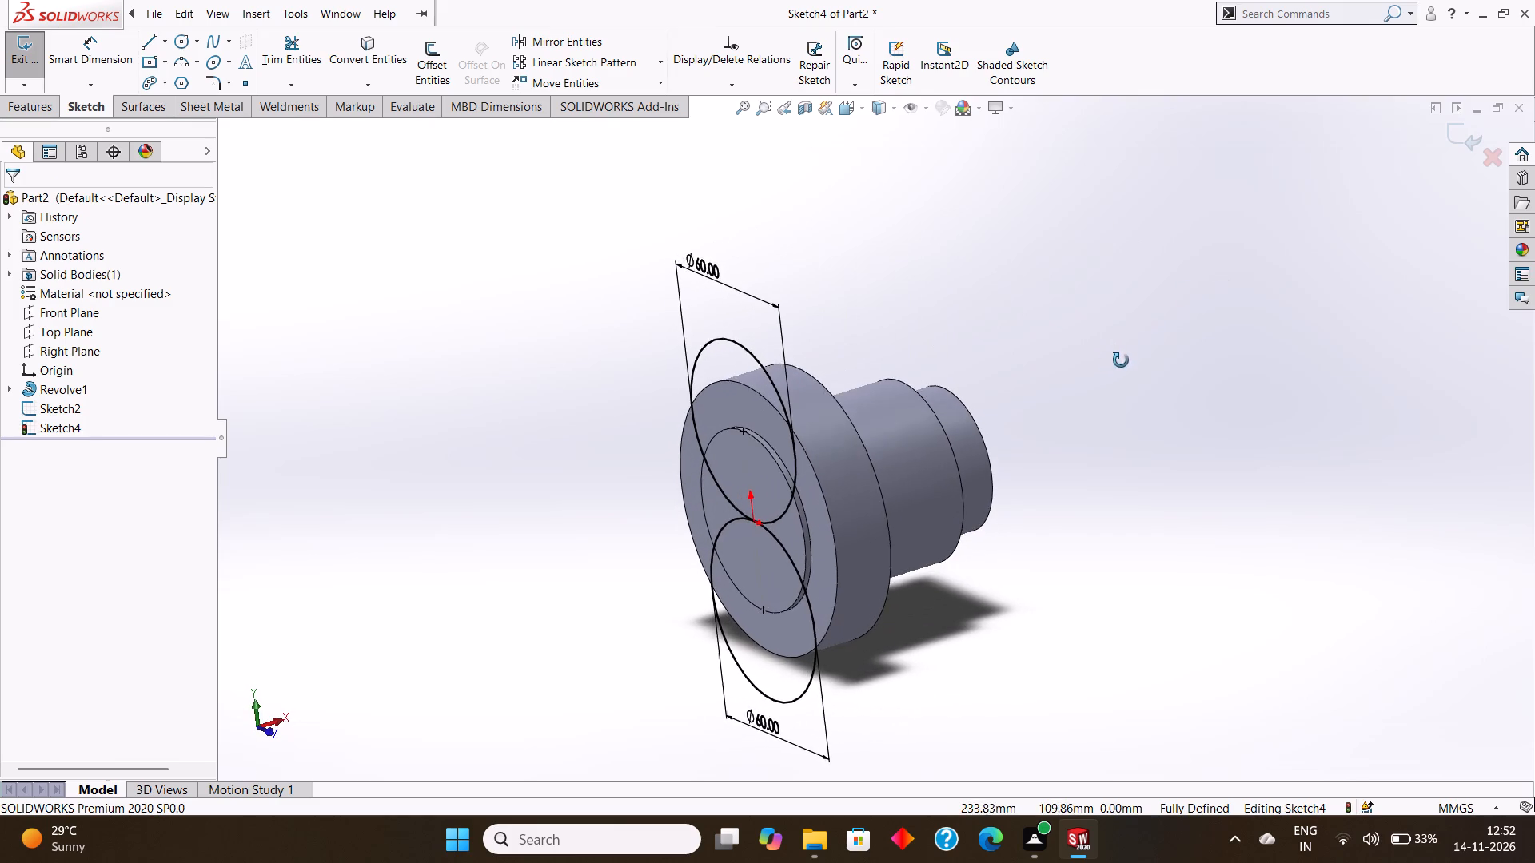
middle_click_drag(1121, 360, 1124, 359)
middle_click_drag(1123, 358, 1080, 400)
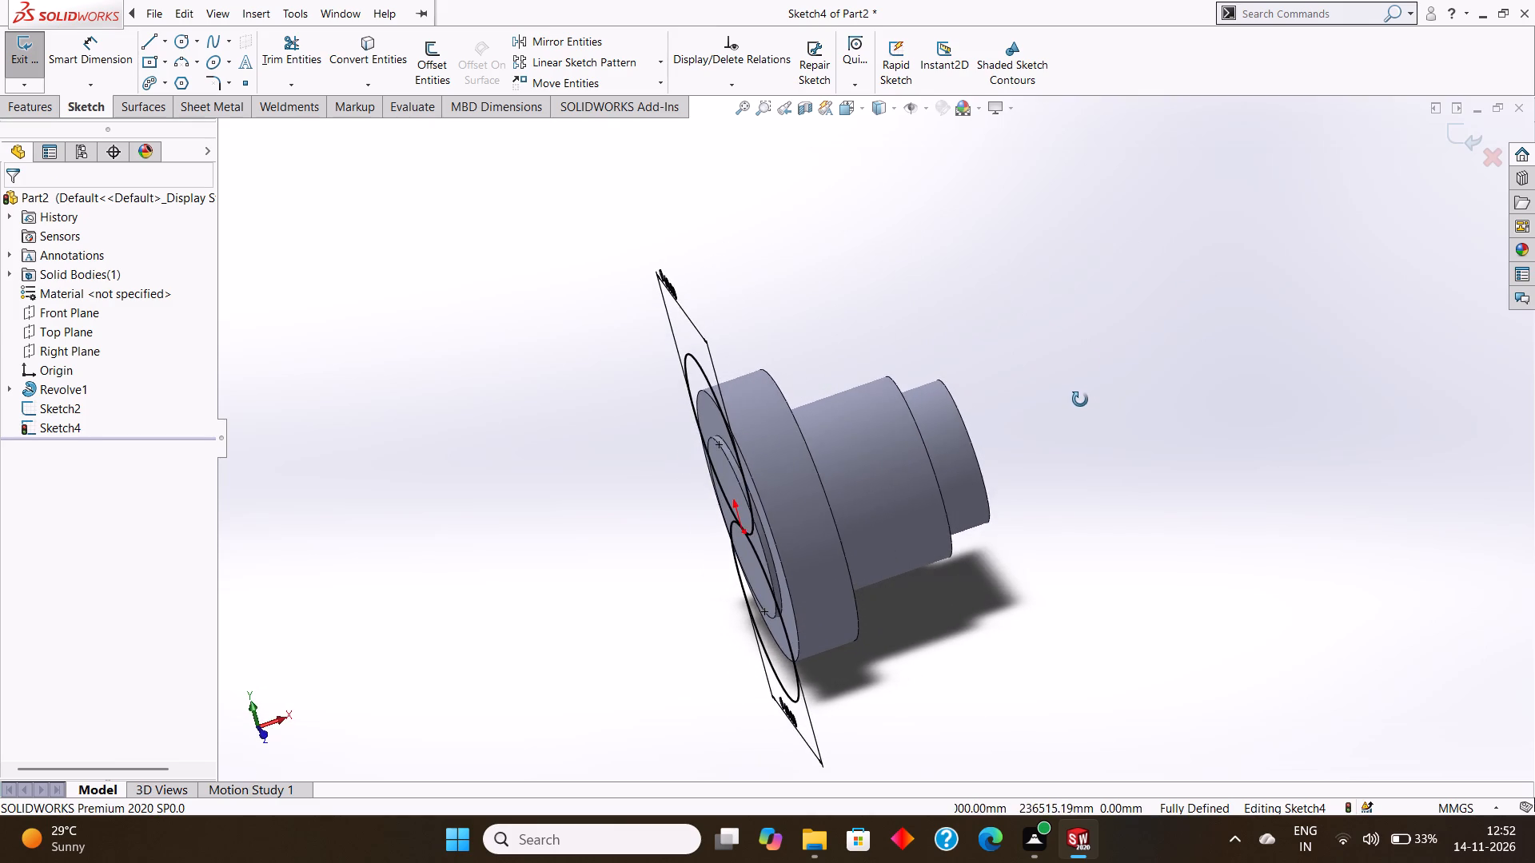
middle_click_drag(1080, 400, 1154, 353)
middle_click_drag(1156, 353, 1159, 344)
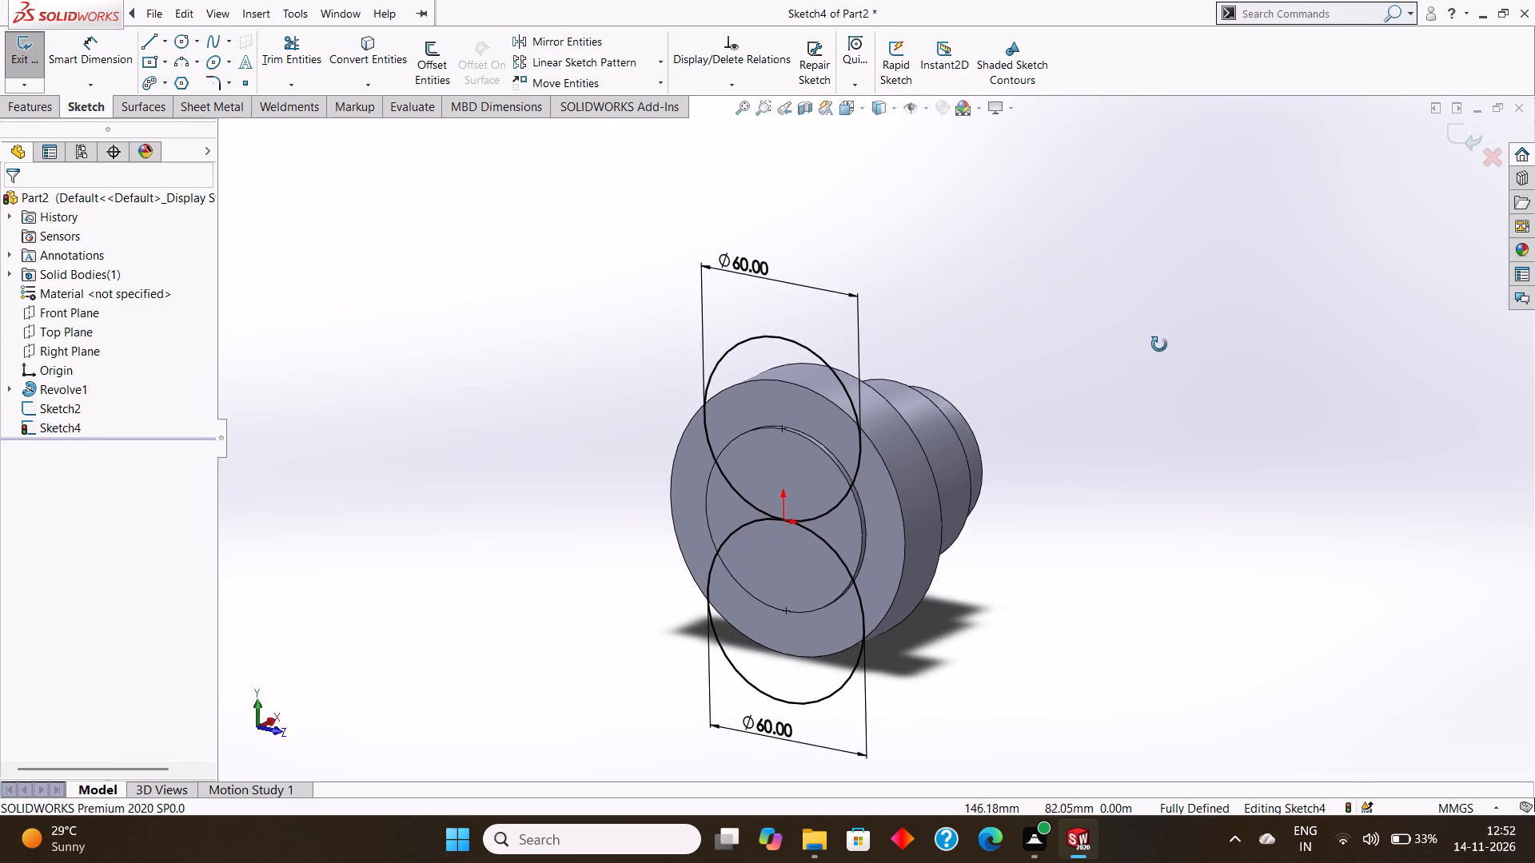
middle_click_drag(1159, 344, 1166, 333)
middle_click_drag(1168, 332, 1208, 292)
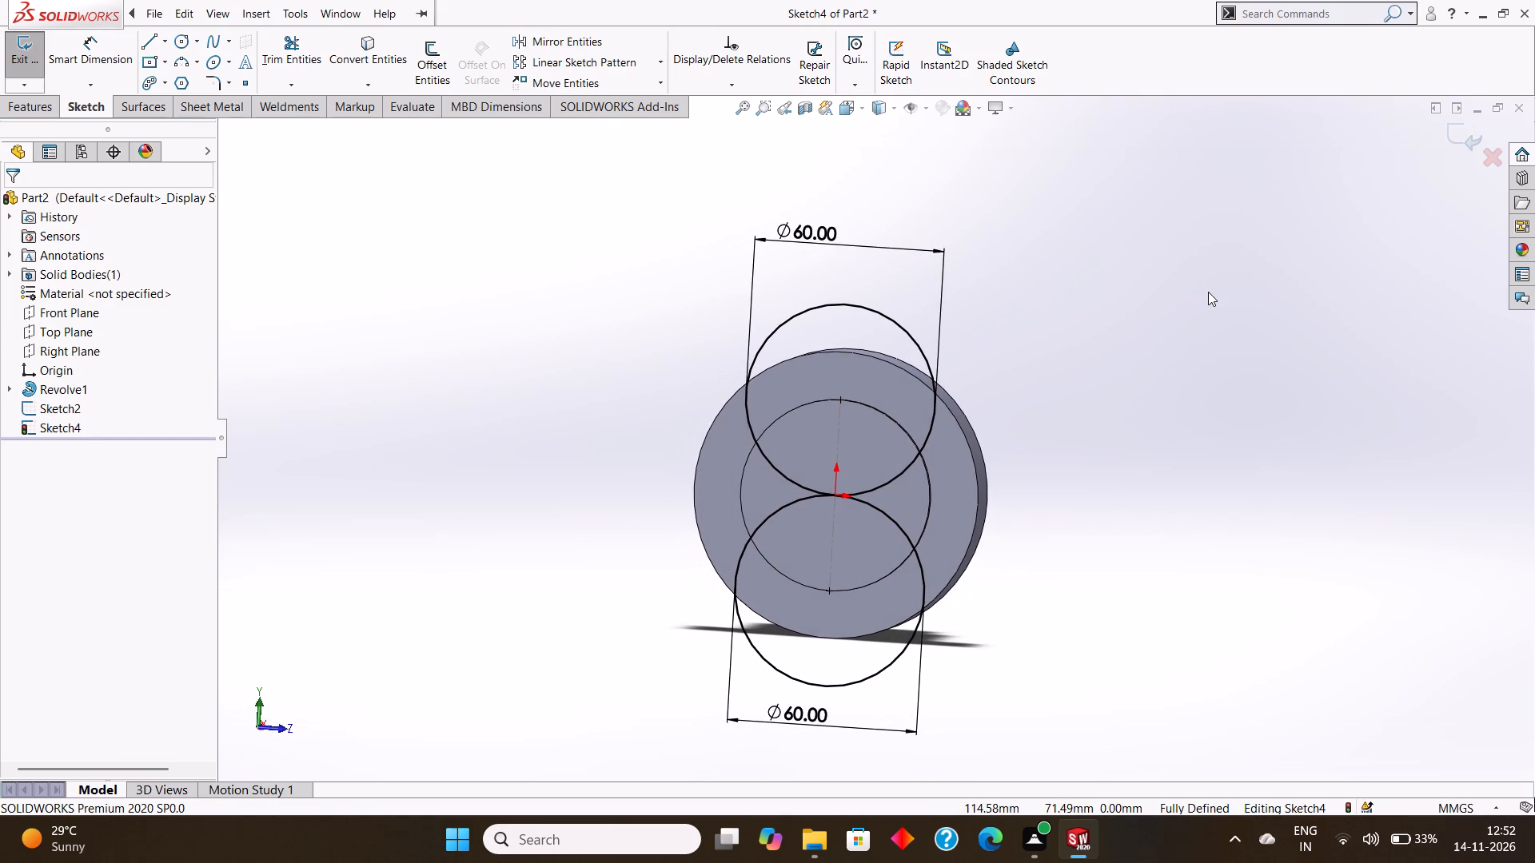
middle_click_drag(1208, 292, 1216, 282)
middle_click_drag(1221, 284, 1224, 295)
scroll(1224, 295, "up", 1)
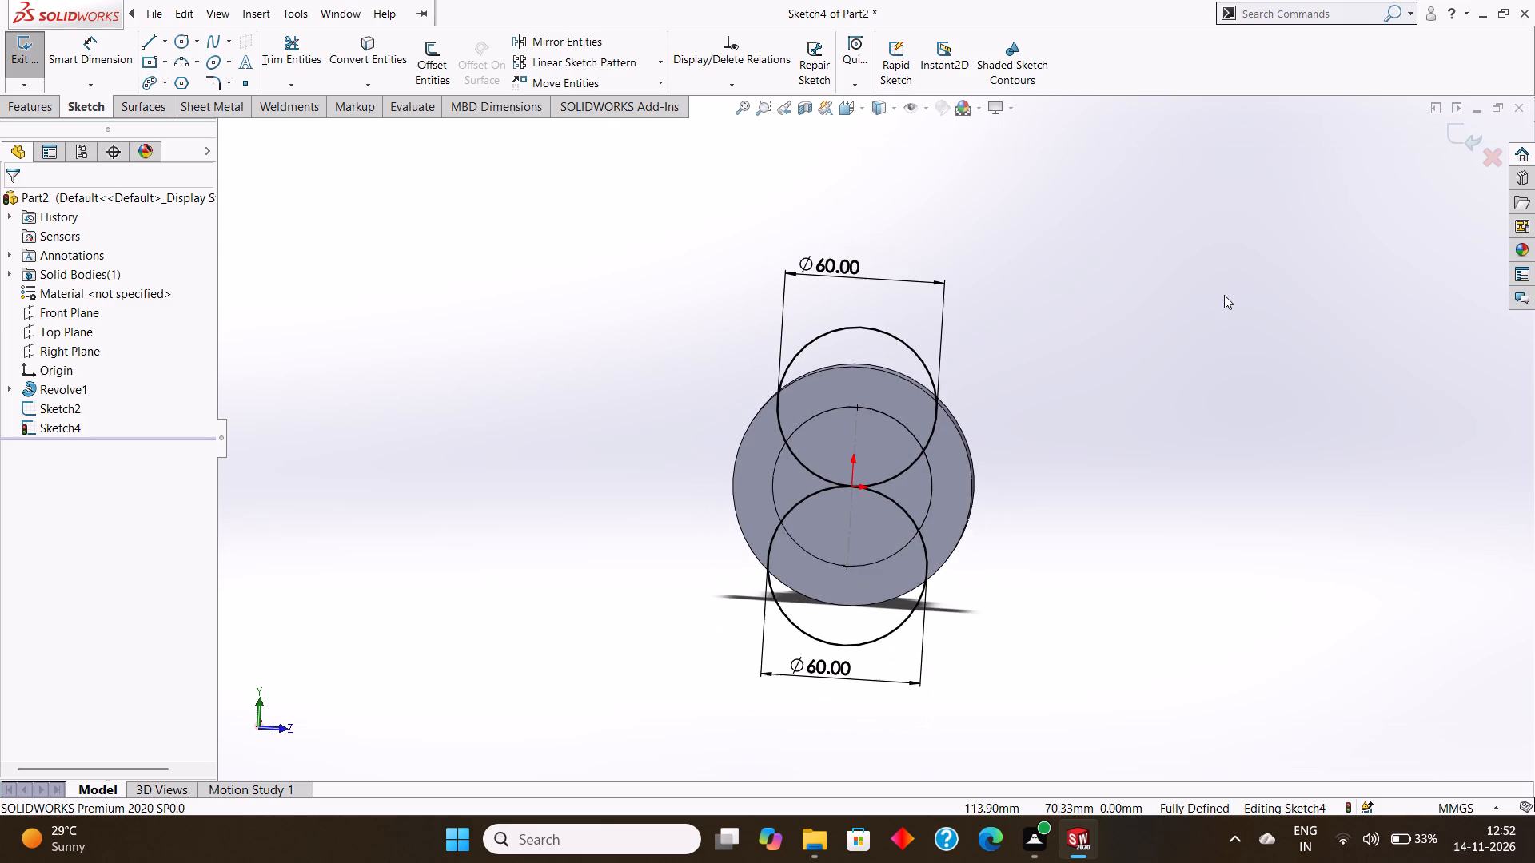
middle_click_drag(1226, 300, 1007, 613)
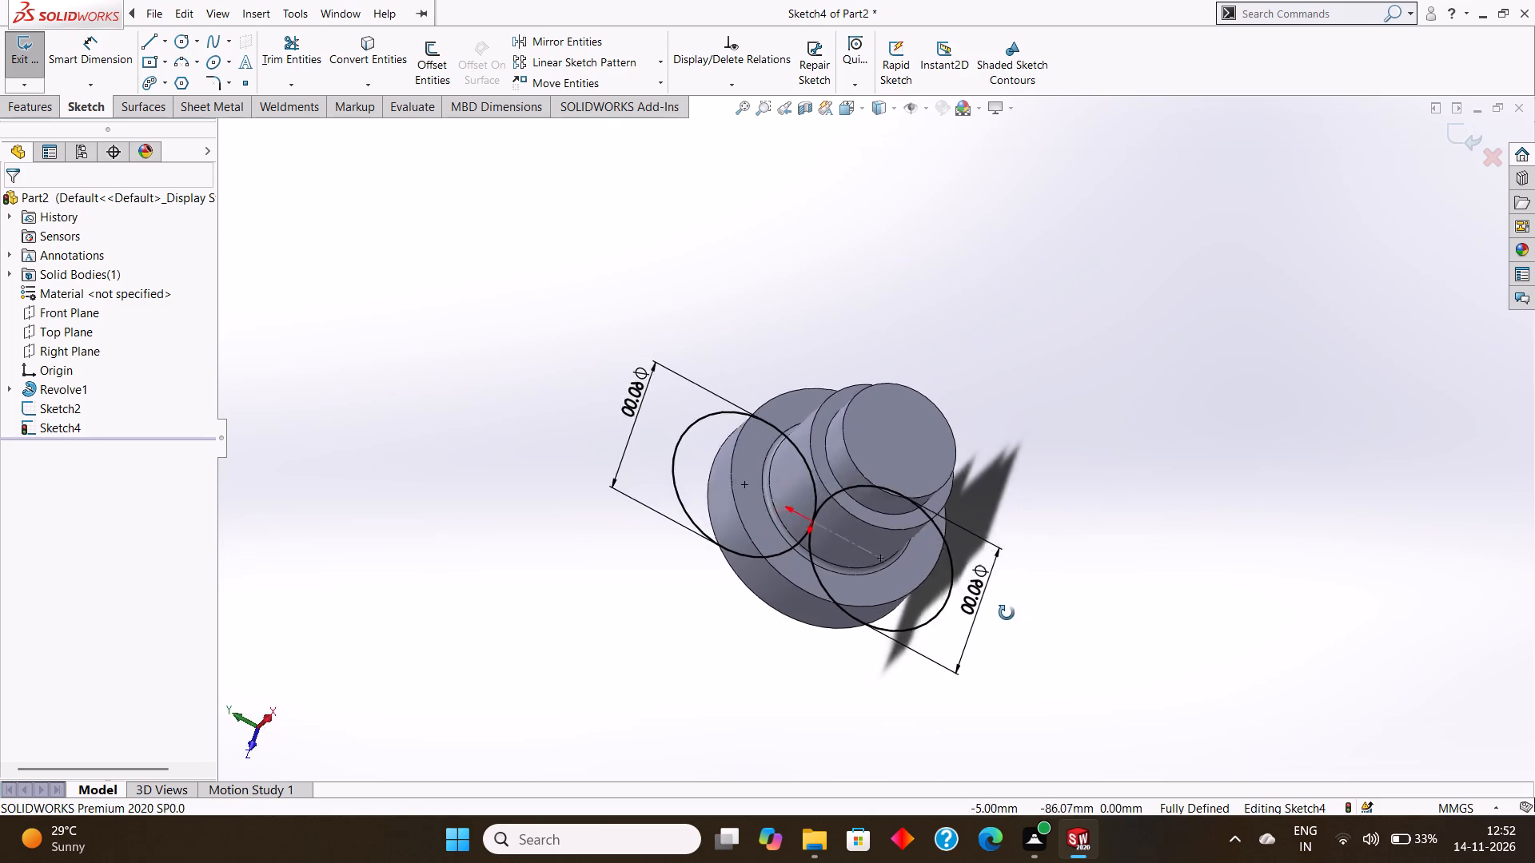
middle_click_drag(1007, 613, 1147, 259)
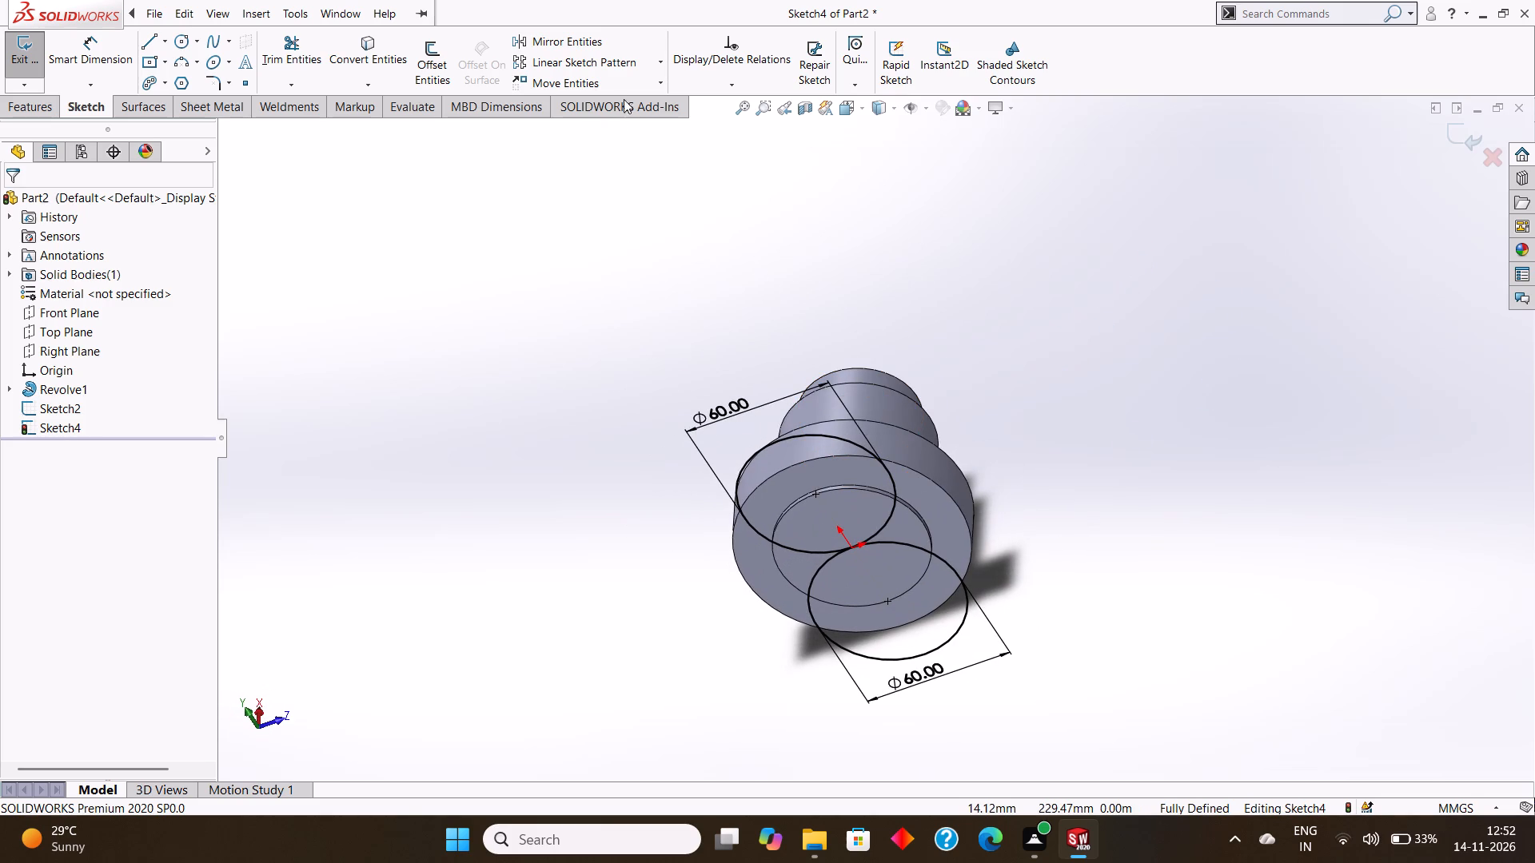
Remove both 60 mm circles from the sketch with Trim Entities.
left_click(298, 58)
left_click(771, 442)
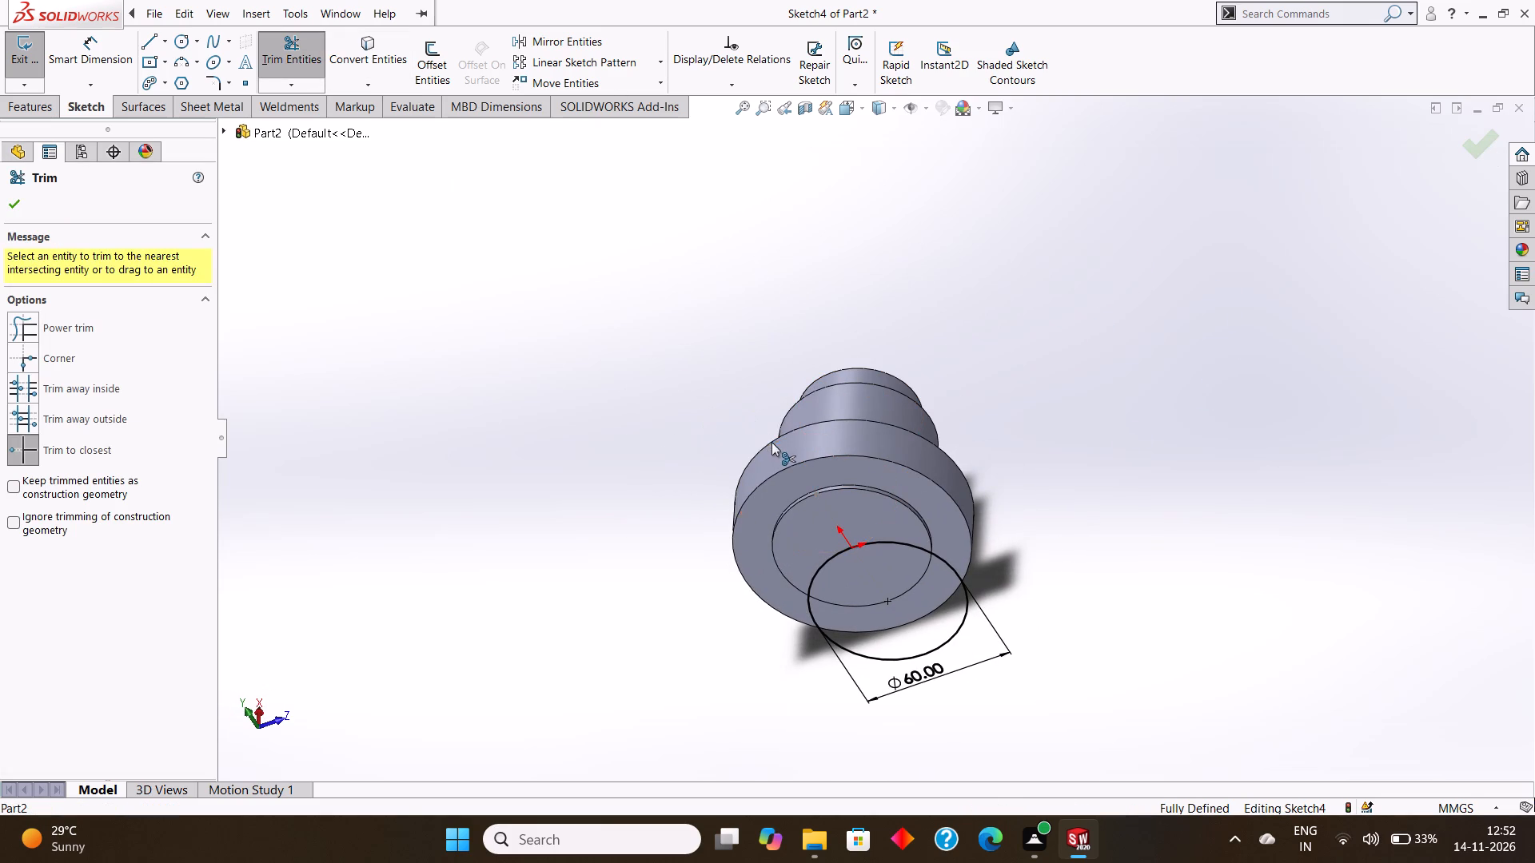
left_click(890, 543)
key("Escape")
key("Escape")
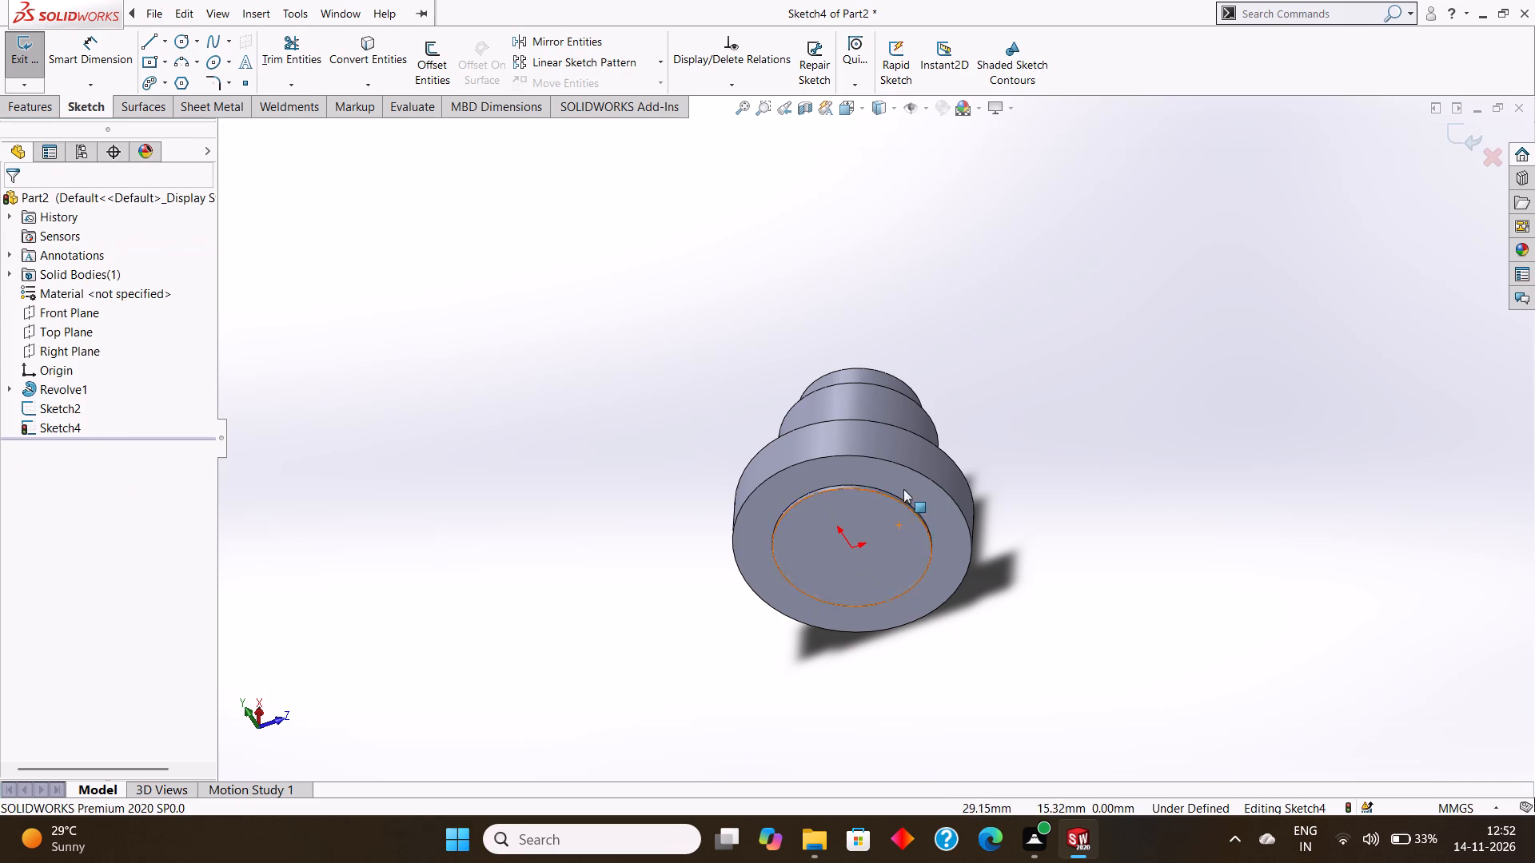
Exit the current sketch and start a new one on the flange's outer ring-shaped end face, viewed normal to it.
left_click(904, 482)
left_click(17, 54)
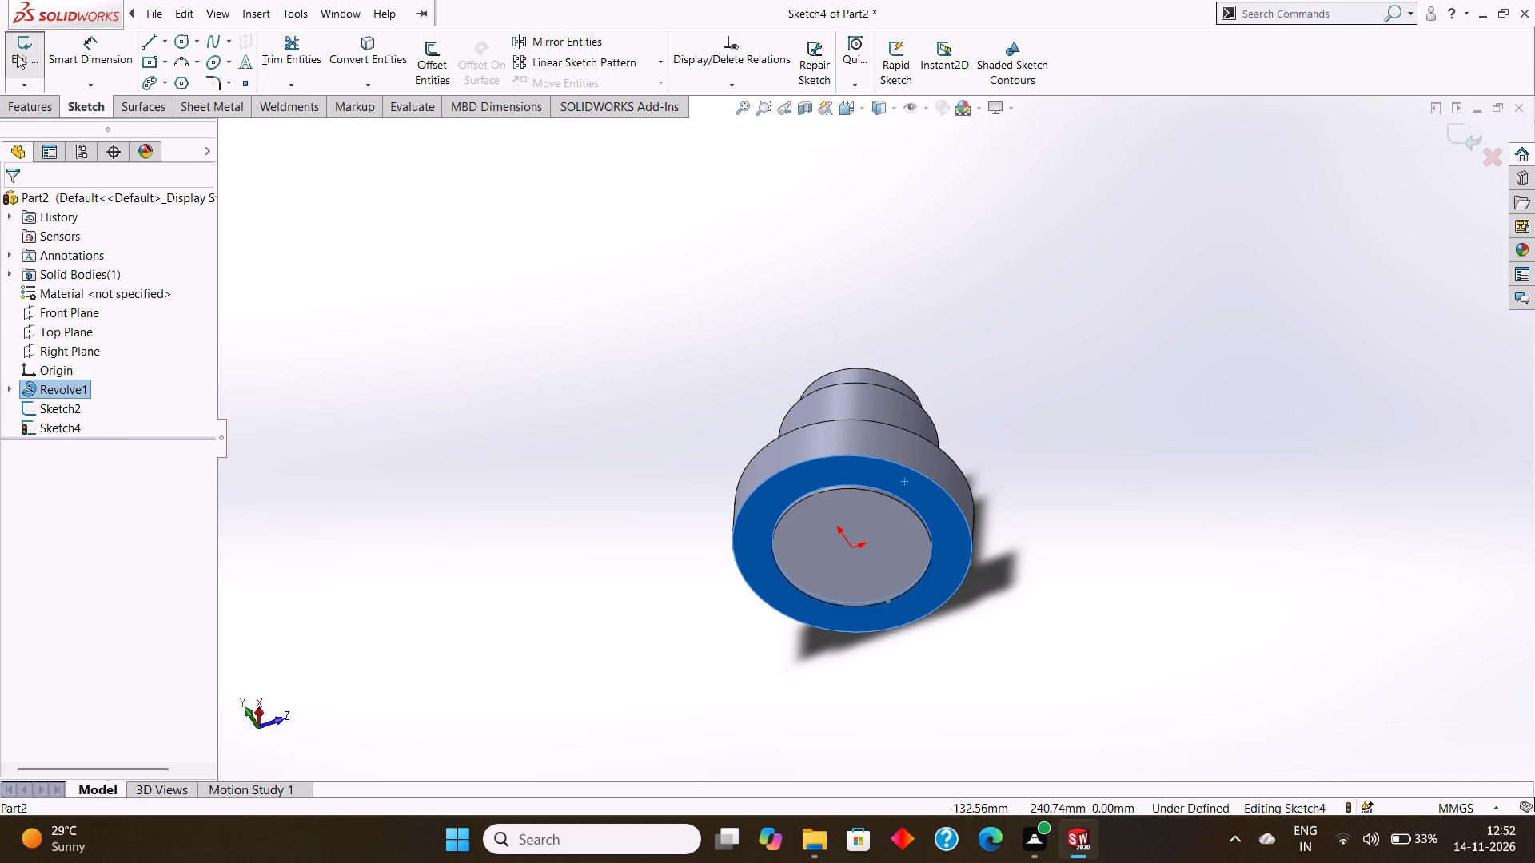
left_click(841, 468)
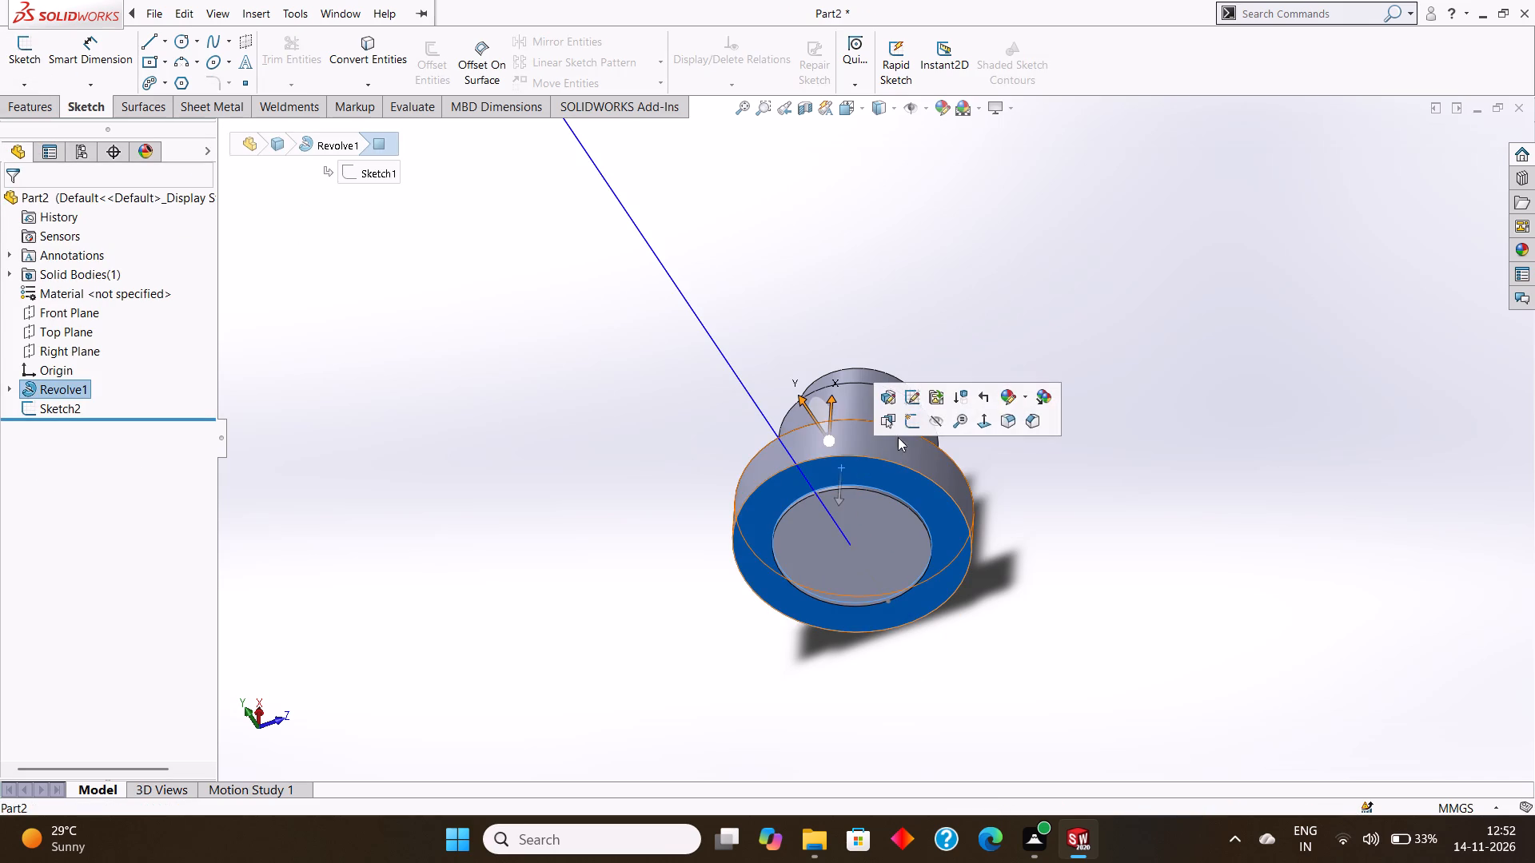
left_click(905, 424)
key("ctrl+8")
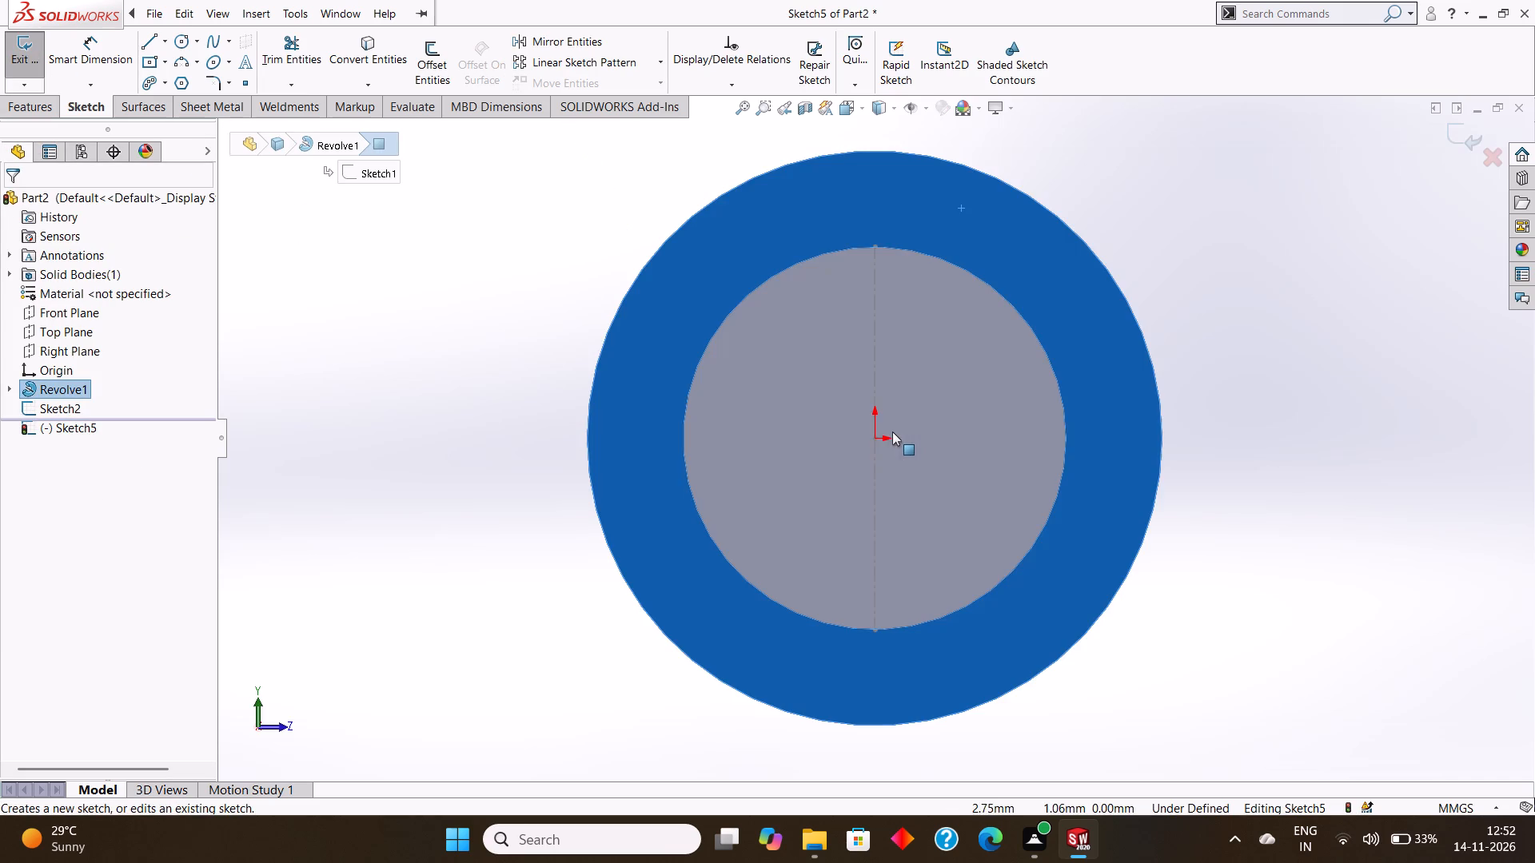
key("Escape")
key("Escape")
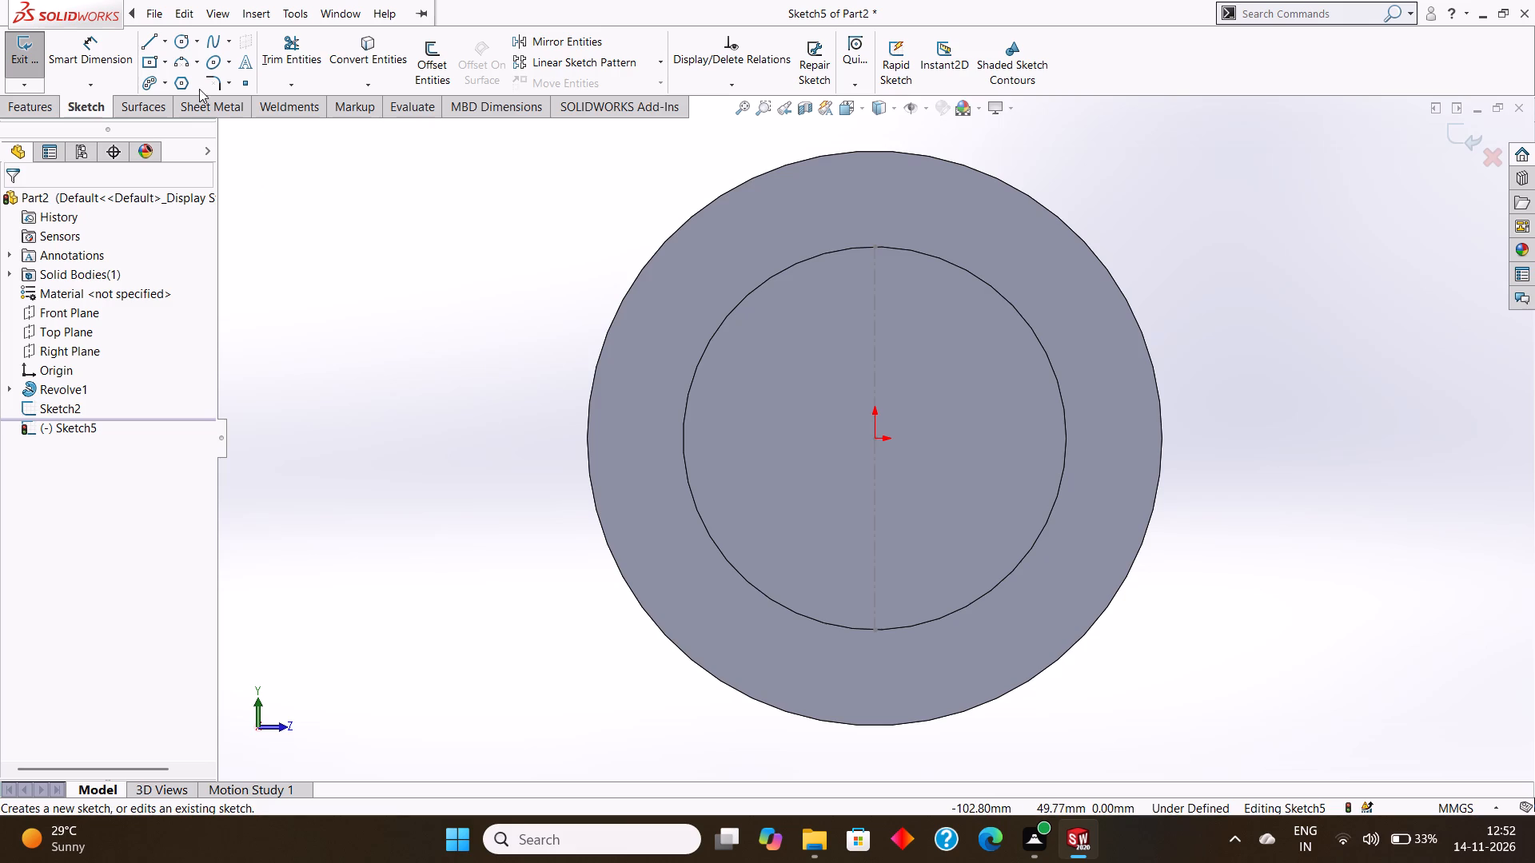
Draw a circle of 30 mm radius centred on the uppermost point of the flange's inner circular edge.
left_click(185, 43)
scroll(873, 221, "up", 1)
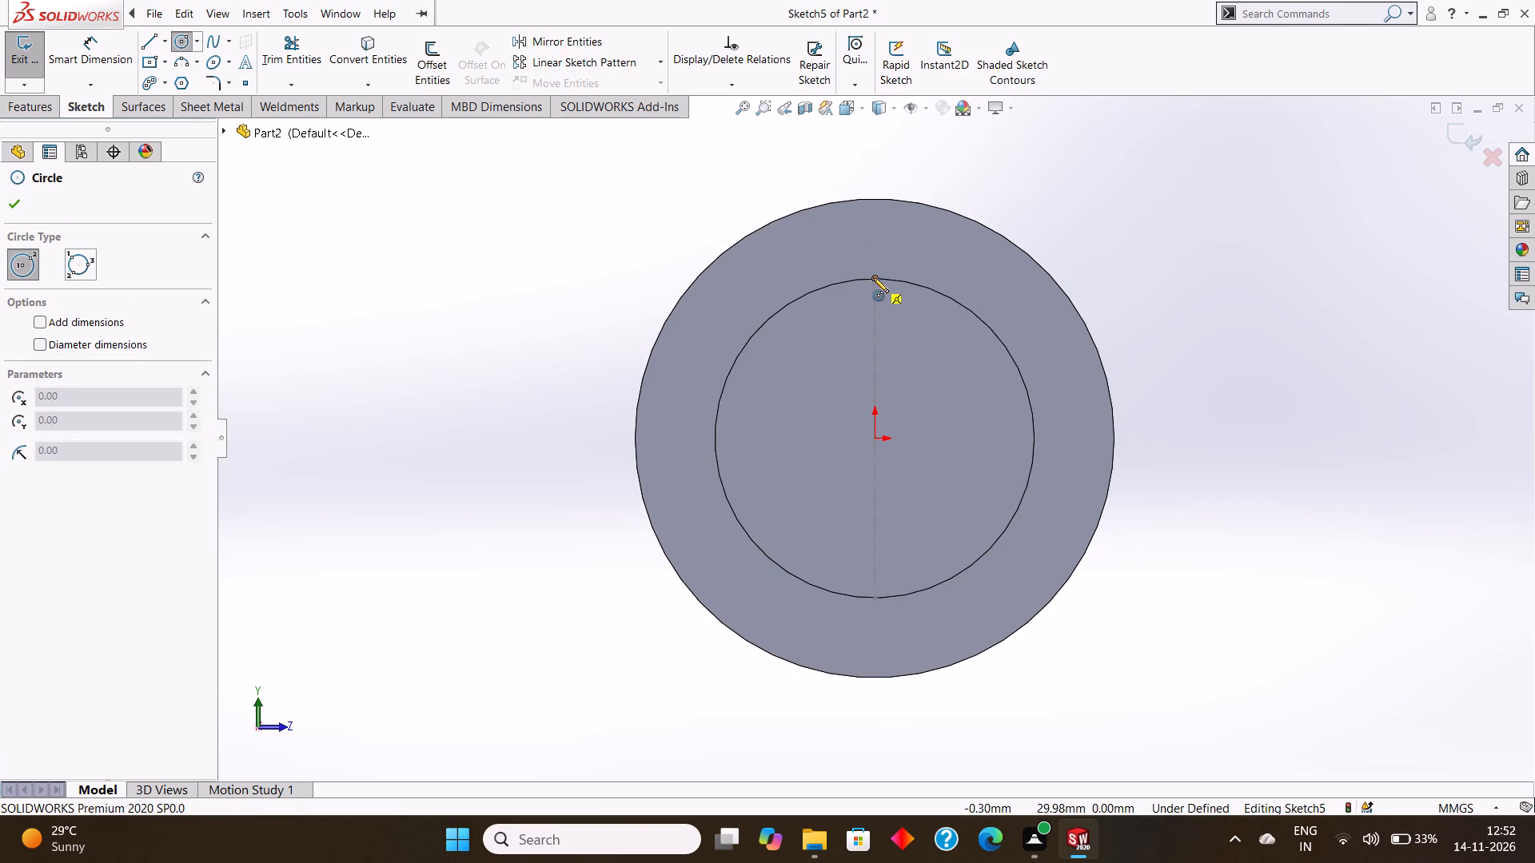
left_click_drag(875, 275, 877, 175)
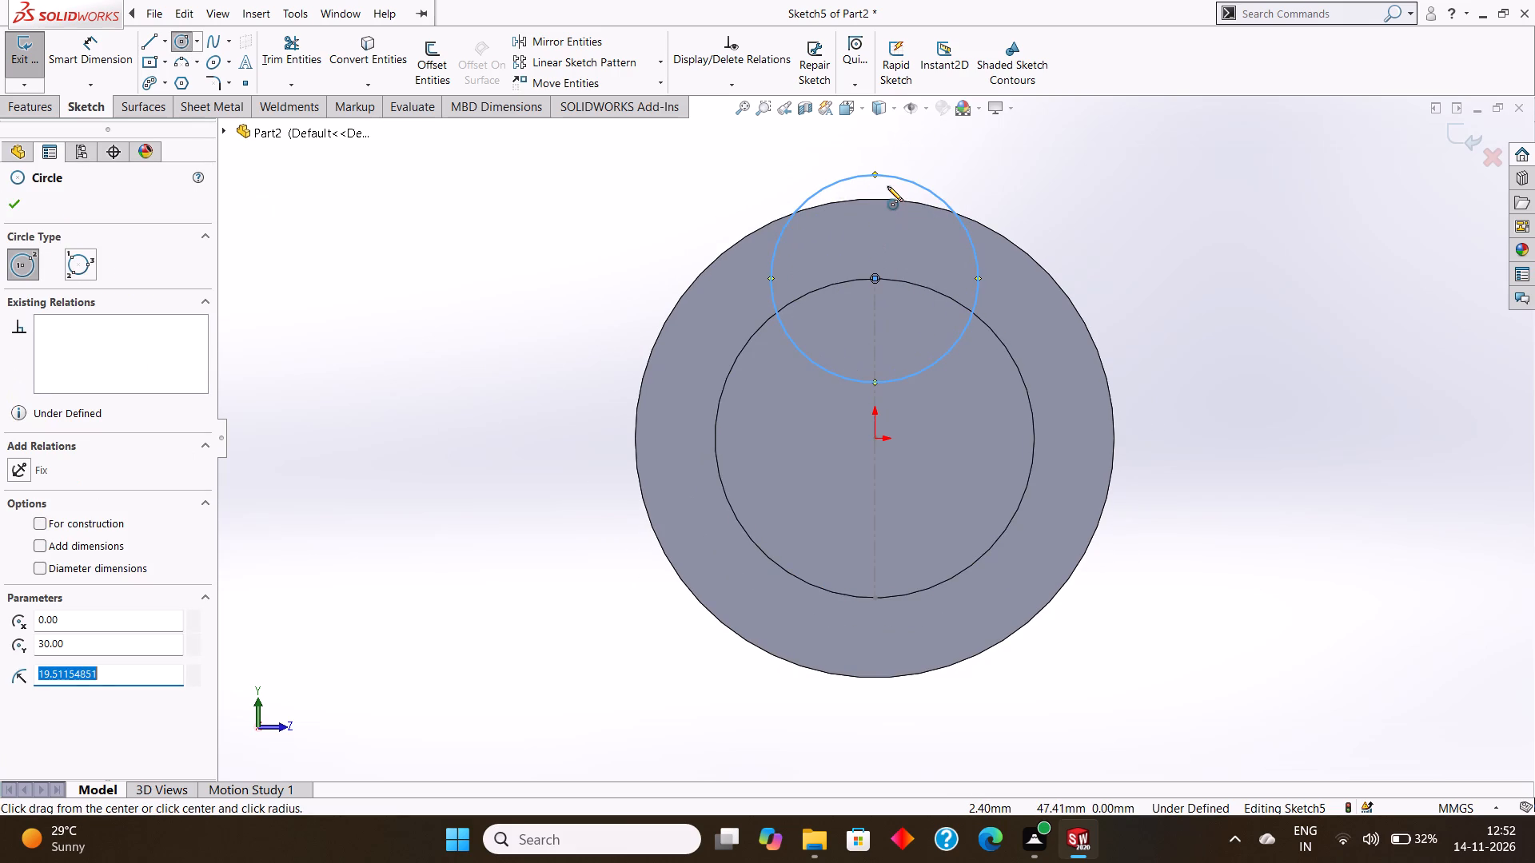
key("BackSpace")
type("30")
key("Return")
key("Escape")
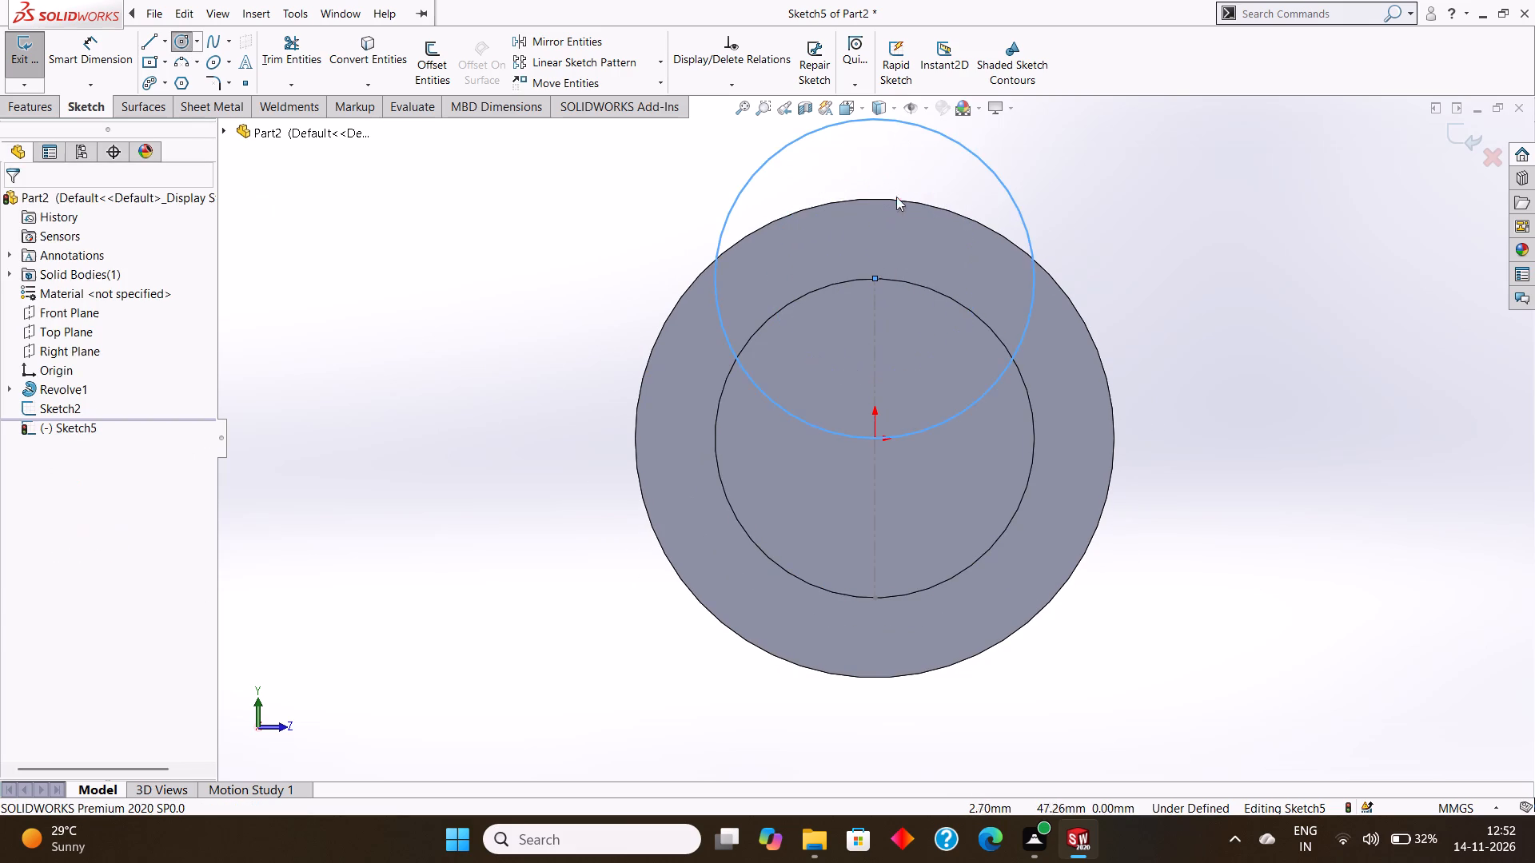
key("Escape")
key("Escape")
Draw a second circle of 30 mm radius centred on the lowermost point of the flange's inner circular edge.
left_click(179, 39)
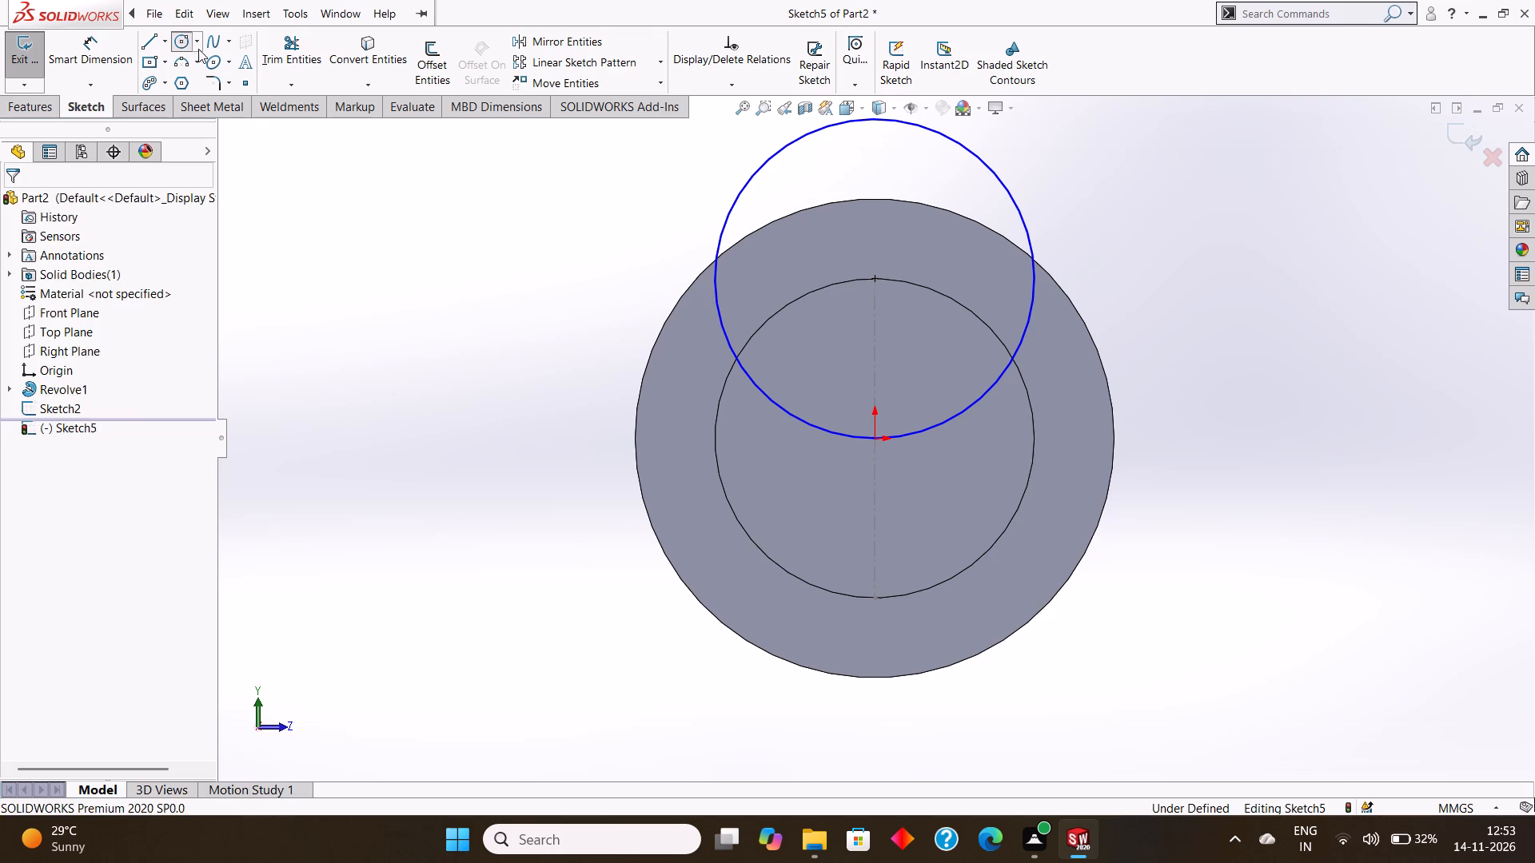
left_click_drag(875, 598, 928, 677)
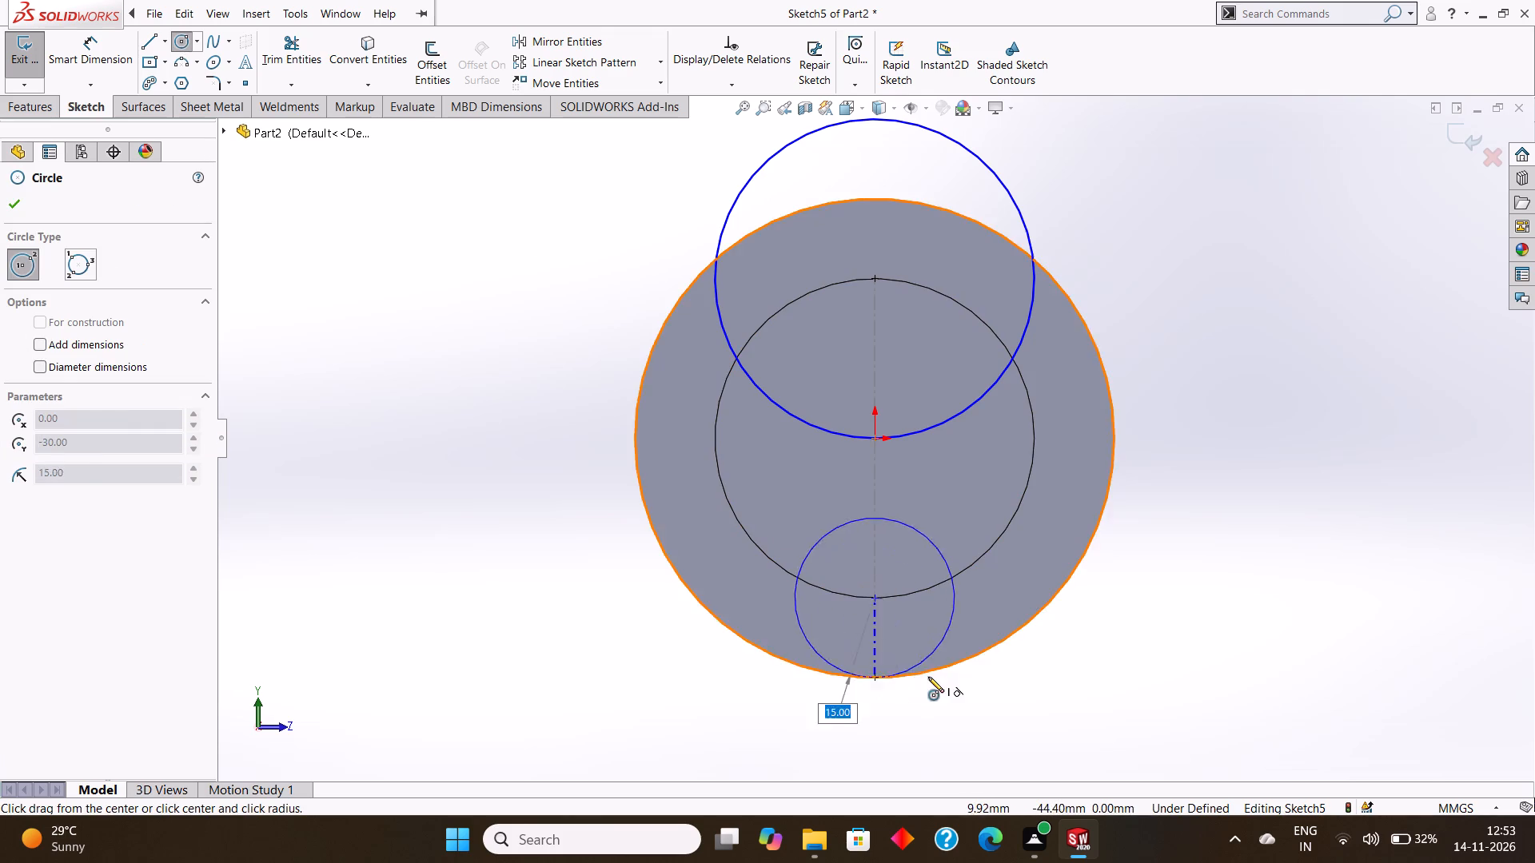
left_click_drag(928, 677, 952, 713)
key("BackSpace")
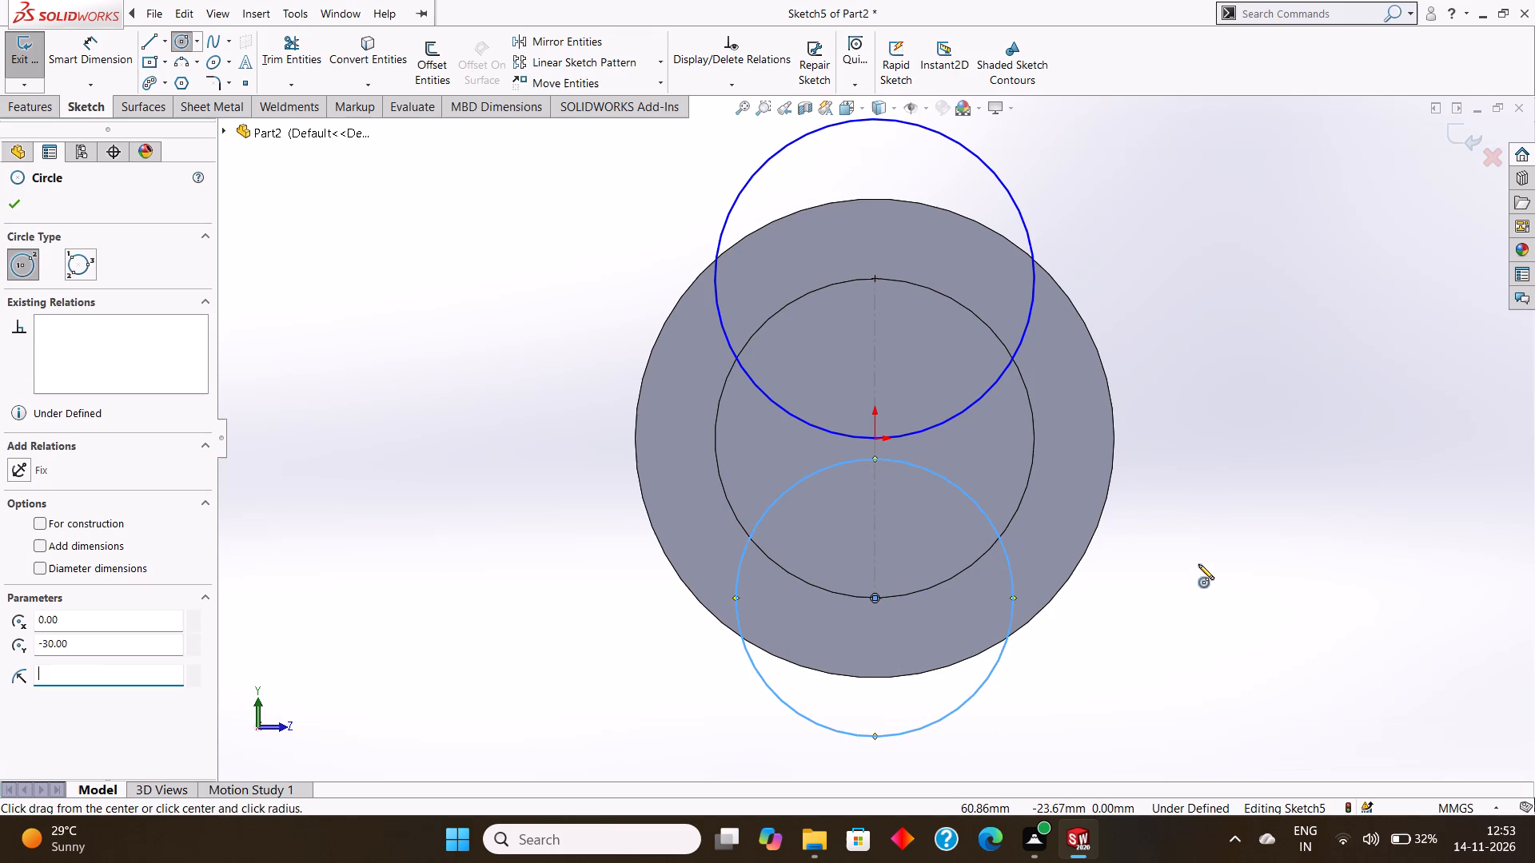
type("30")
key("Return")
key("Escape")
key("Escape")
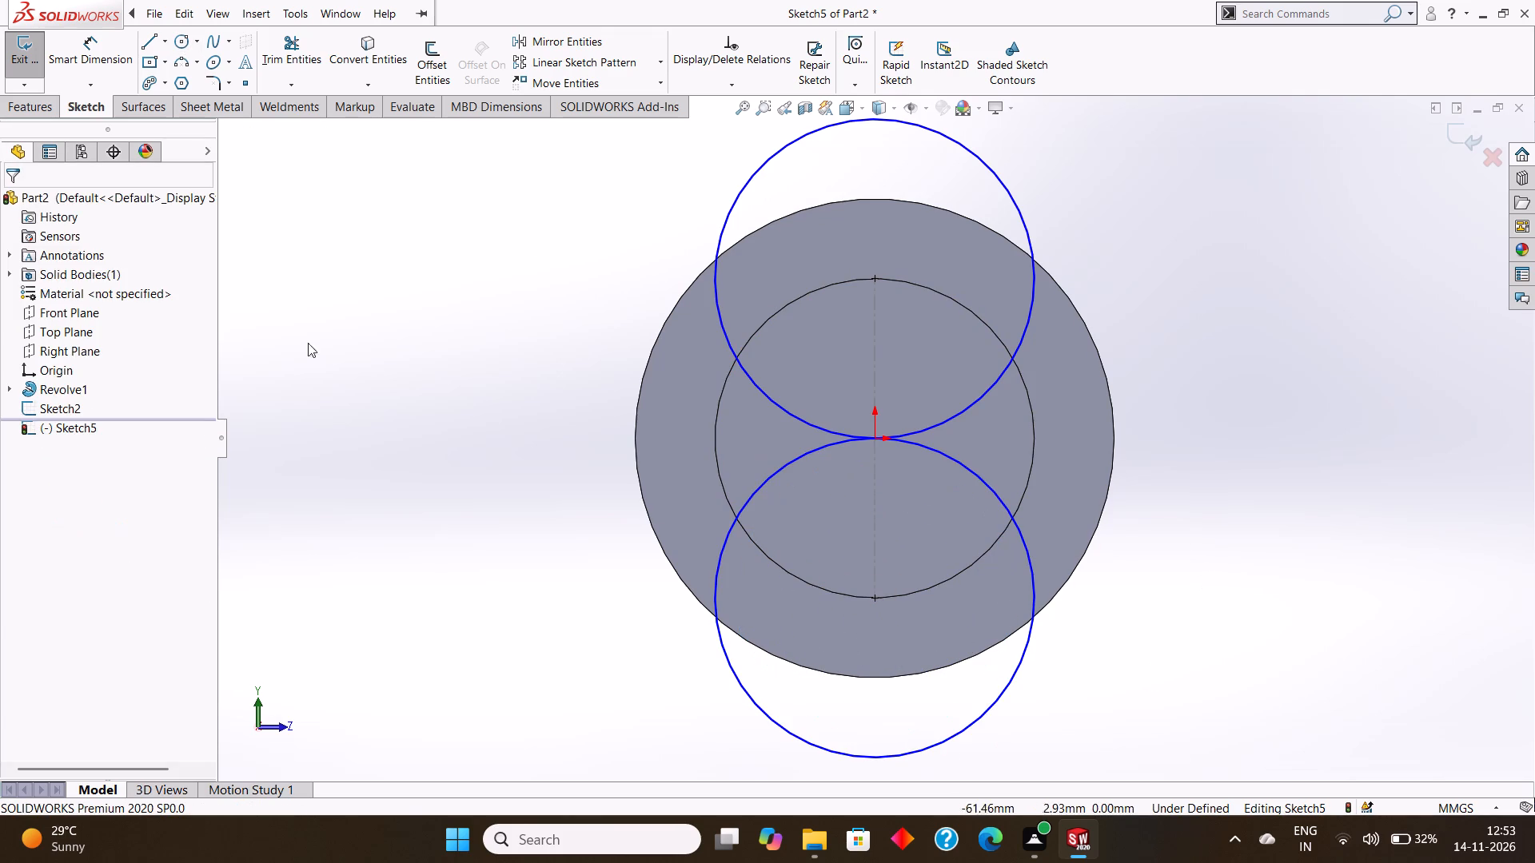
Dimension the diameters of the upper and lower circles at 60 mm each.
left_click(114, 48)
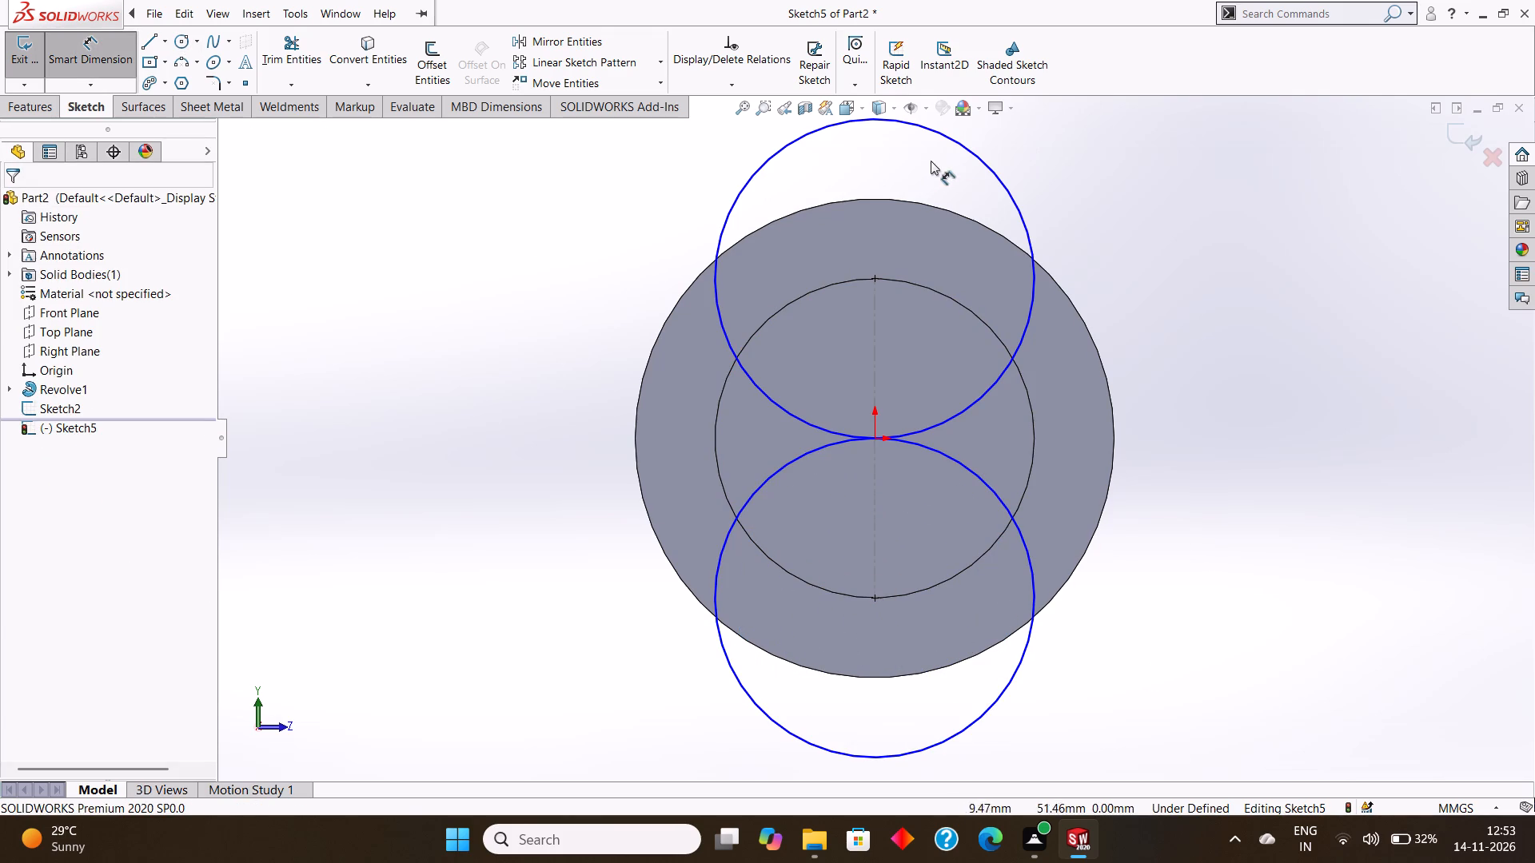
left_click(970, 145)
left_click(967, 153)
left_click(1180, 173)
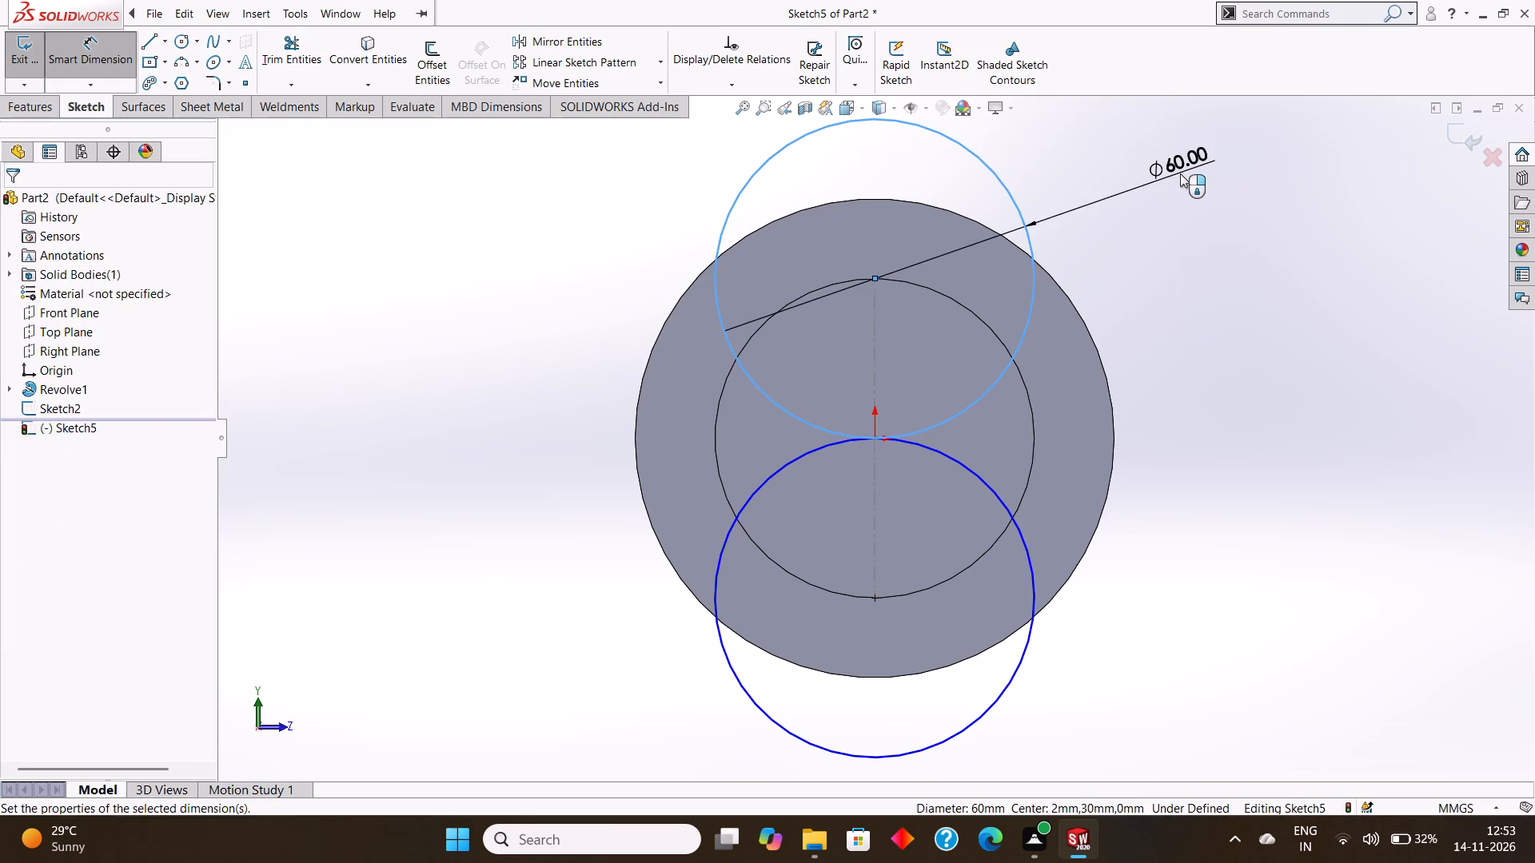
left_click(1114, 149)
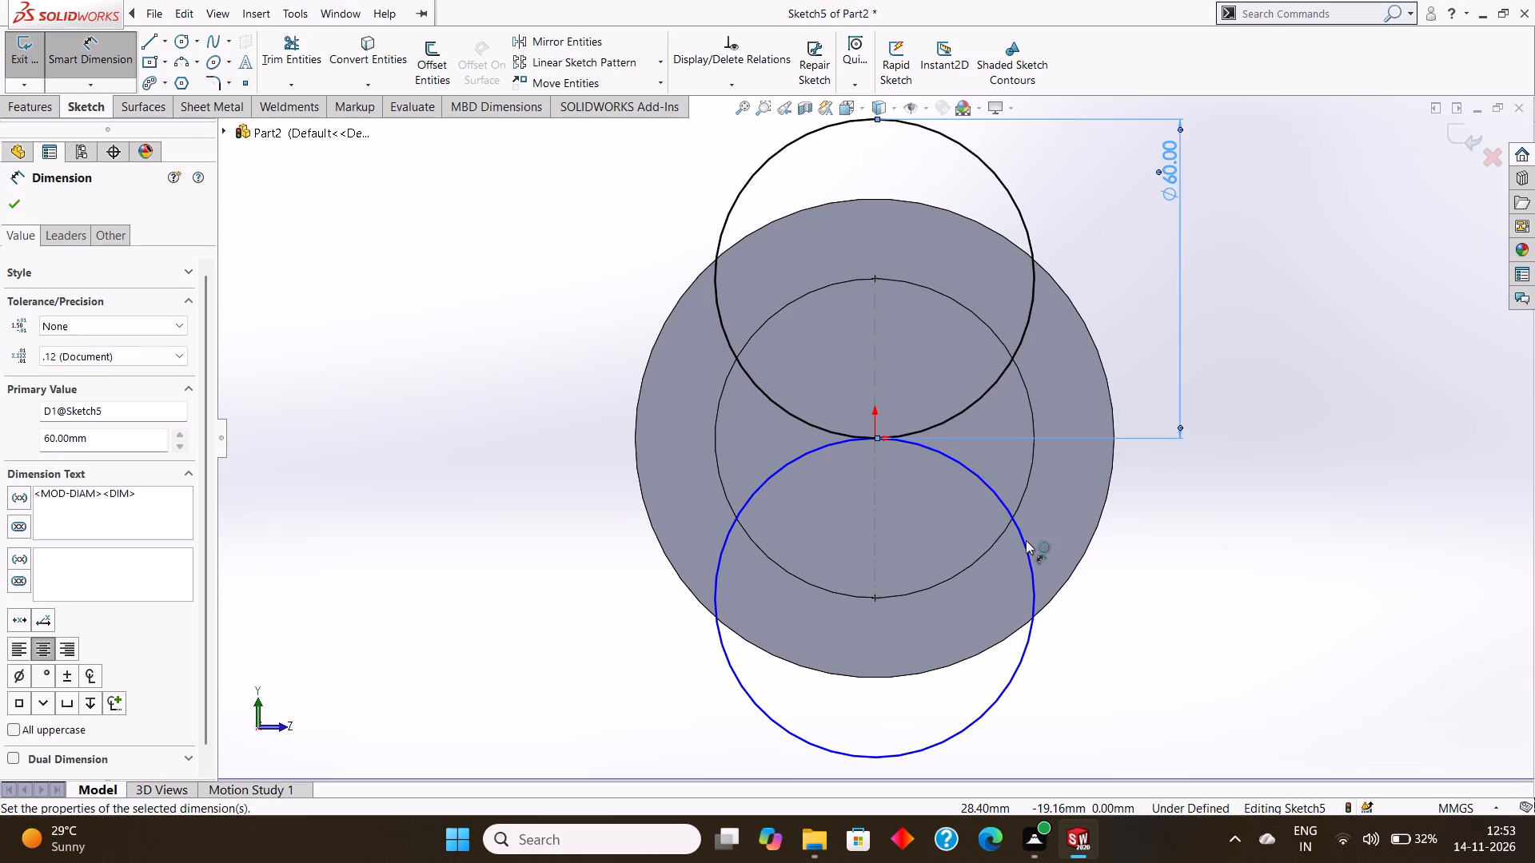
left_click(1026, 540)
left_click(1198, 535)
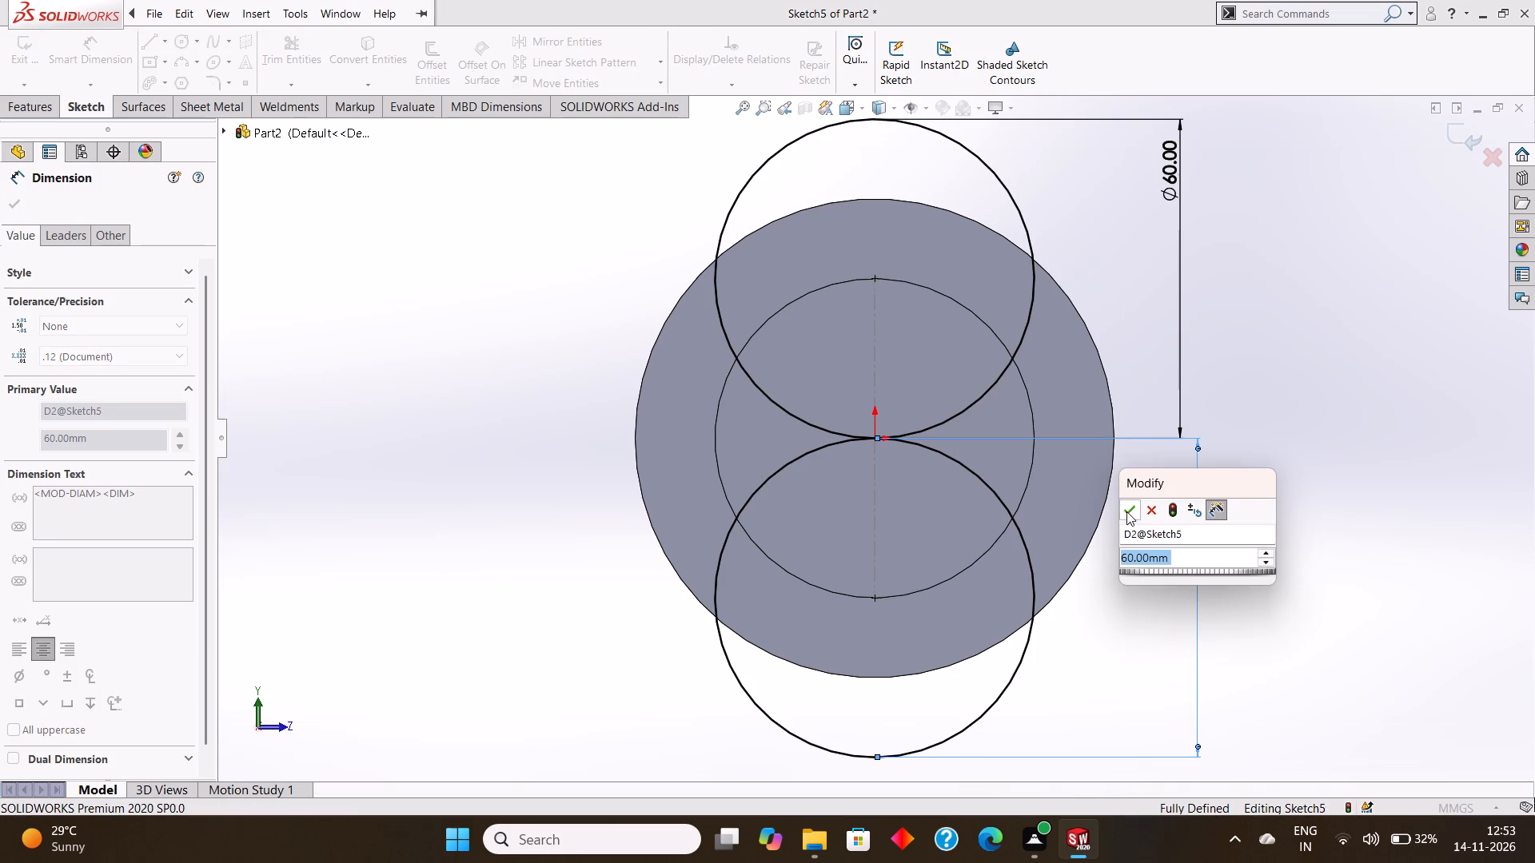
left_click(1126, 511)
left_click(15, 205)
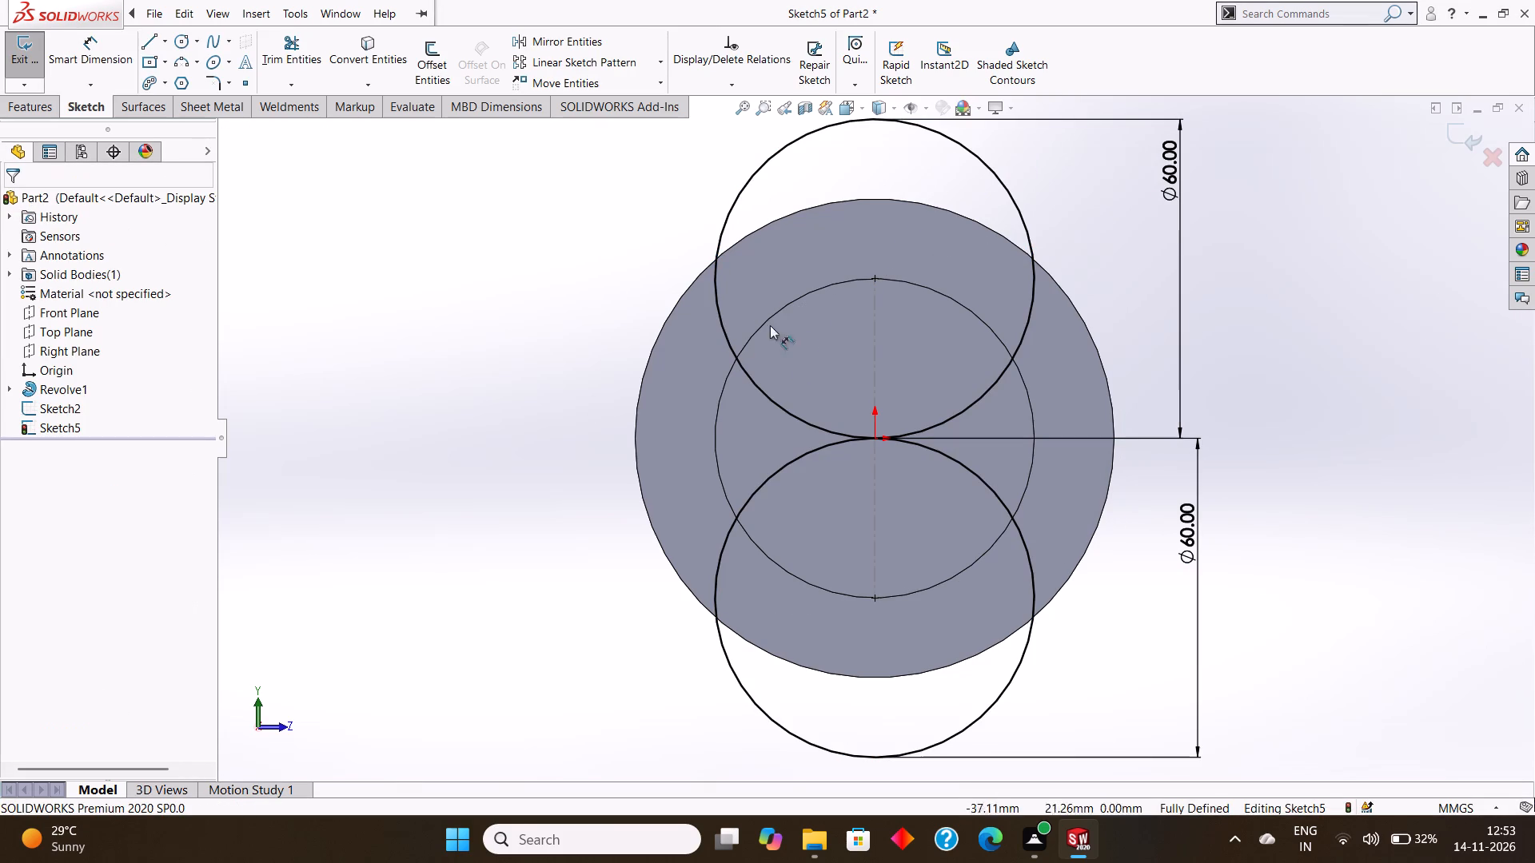
Examine from several angles how the plane of the two circles sits relative to the flange and the stepped body.
scroll(811, 324, "up", 1)
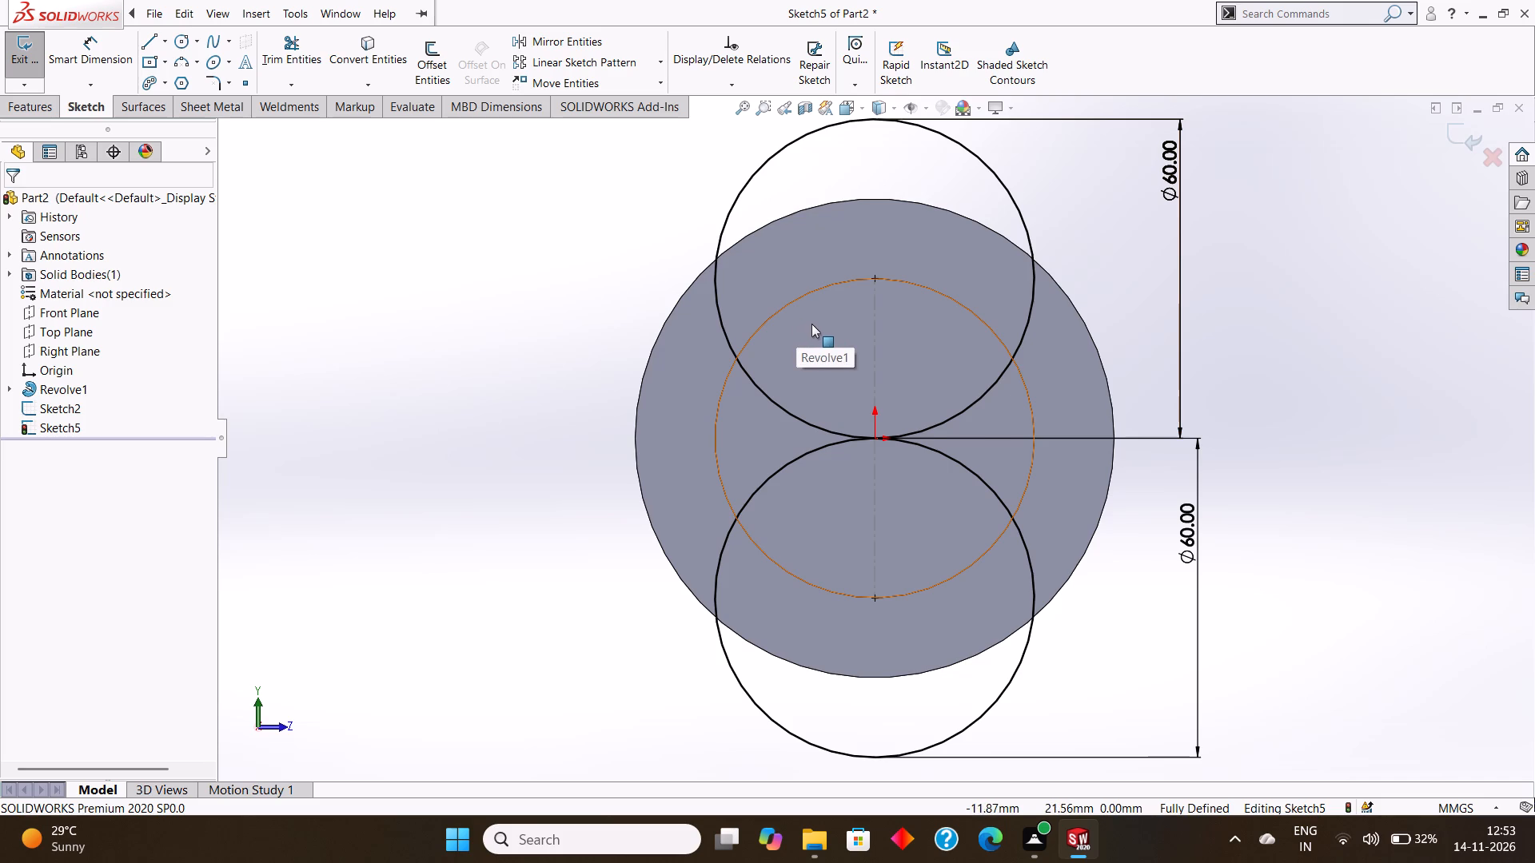
scroll(811, 324, "up", 2)
scroll(879, 359, "up", 1)
scroll(916, 382, "down", 1)
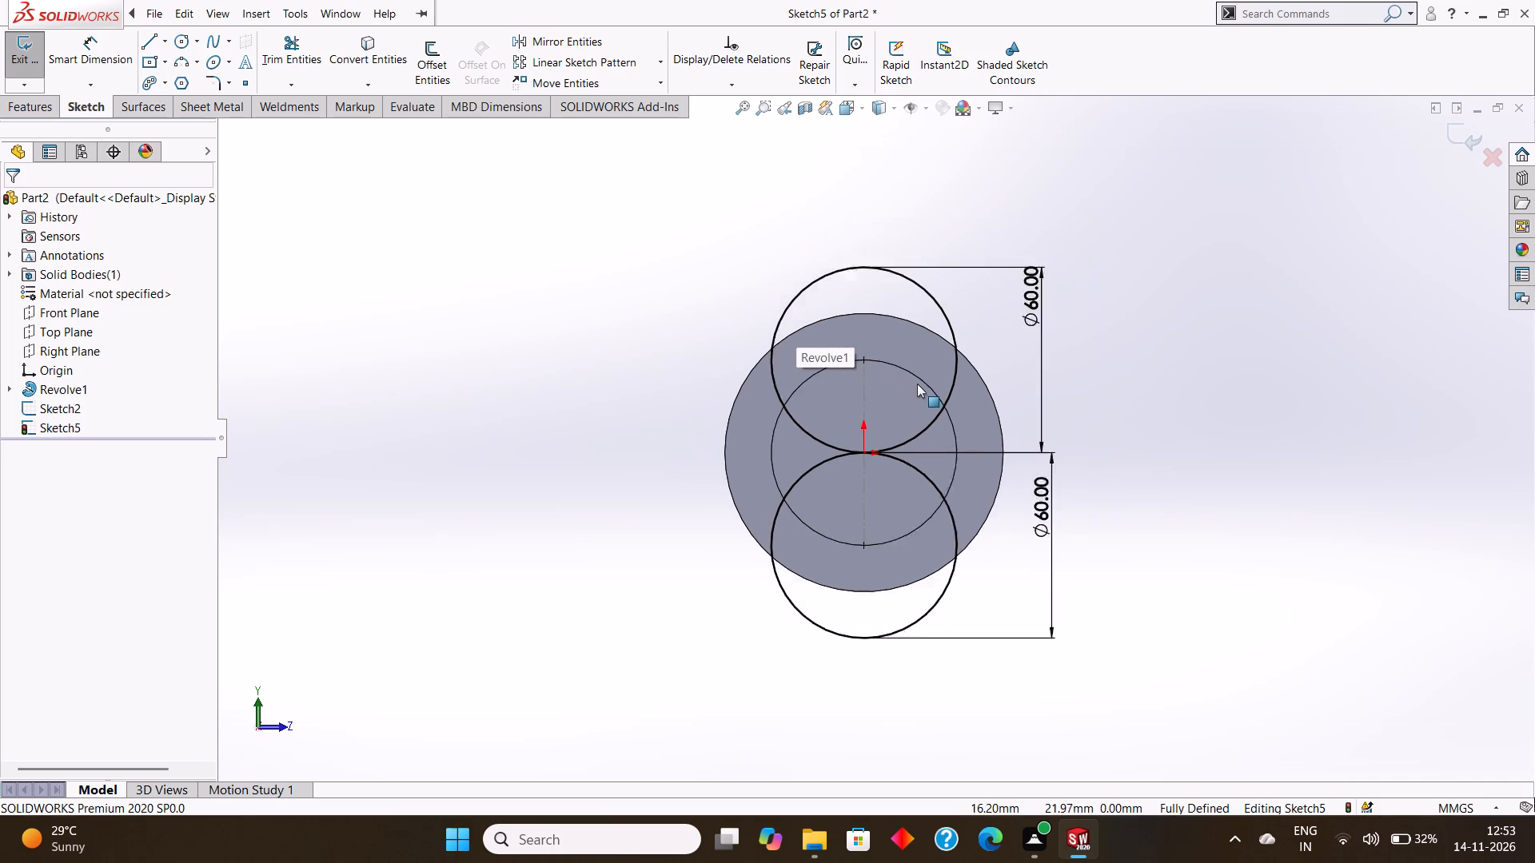
scroll(917, 384, "down", 2)
scroll(910, 403, "up", 1)
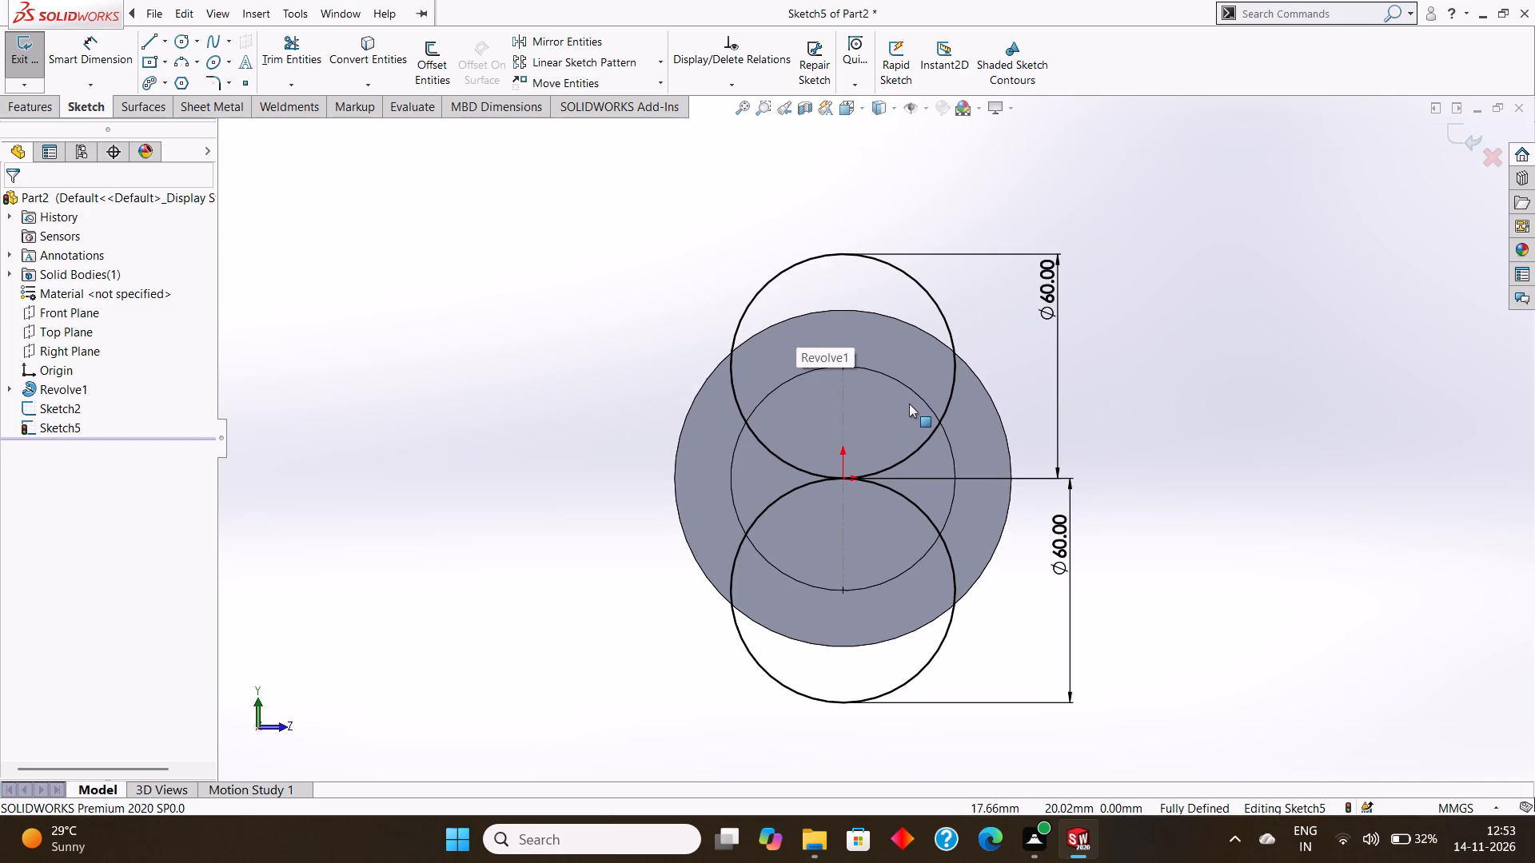
middle_click_drag(909, 404, 1074, 439)
middle_click_drag(1073, 439, 1115, 416)
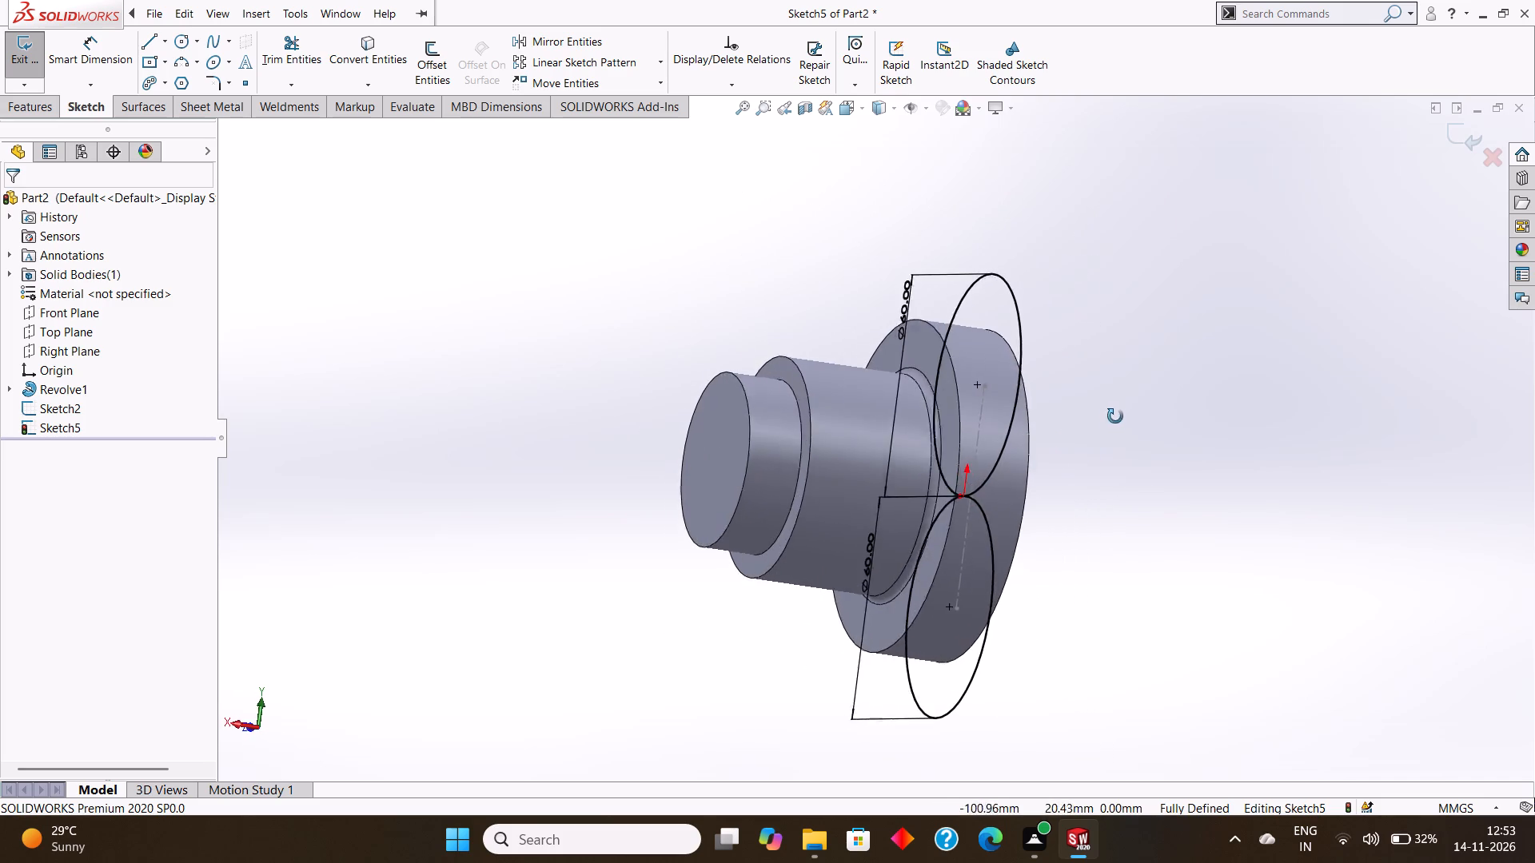
middle_click_drag(1115, 416, 915, 304)
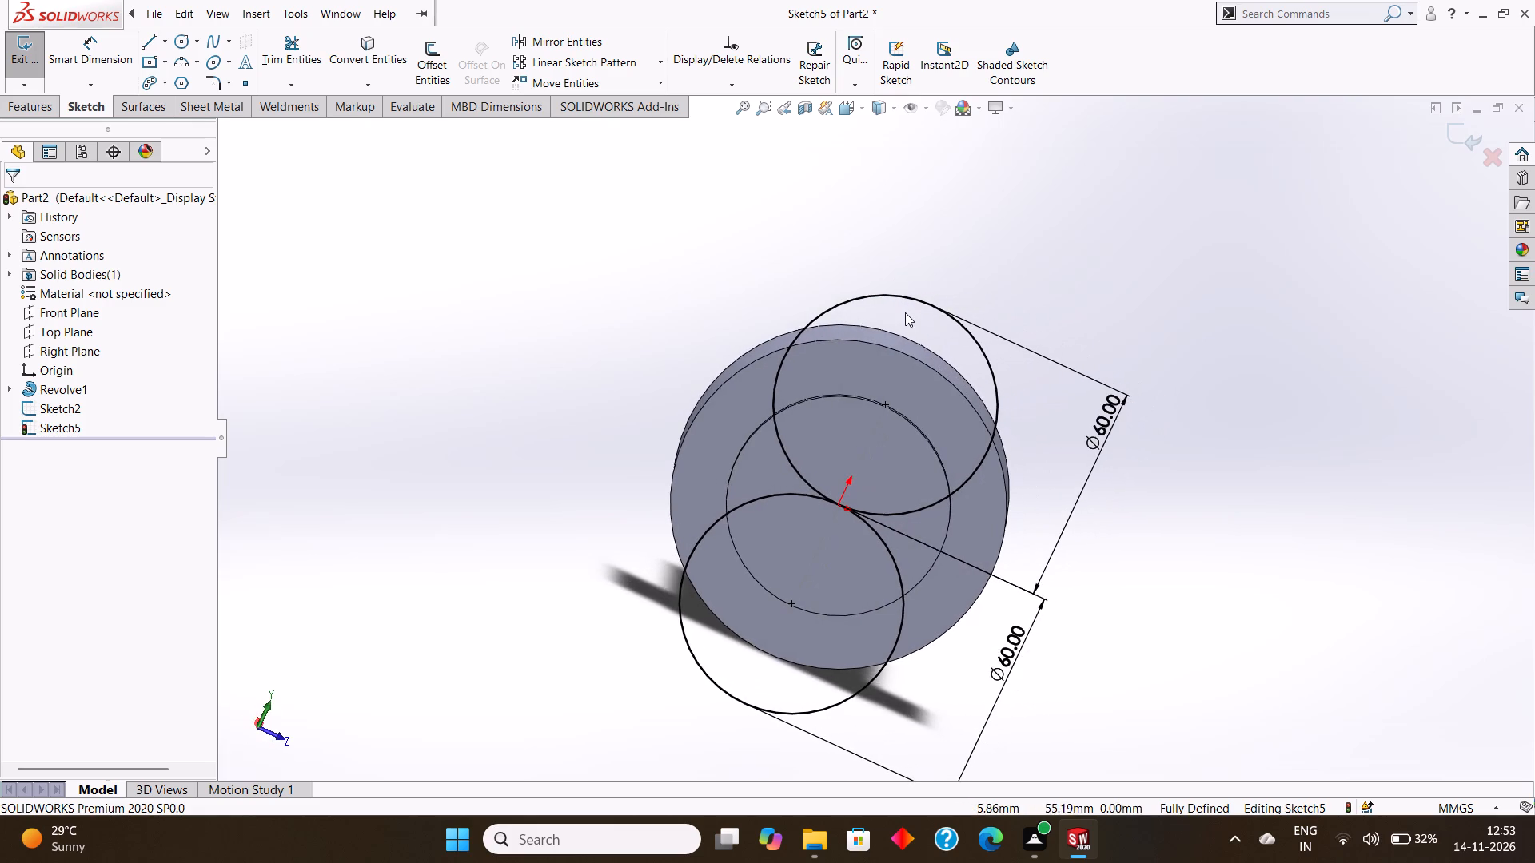
middle_click_drag(905, 312, 959, 662)
middle_click_drag(1019, 546, 1067, 612)
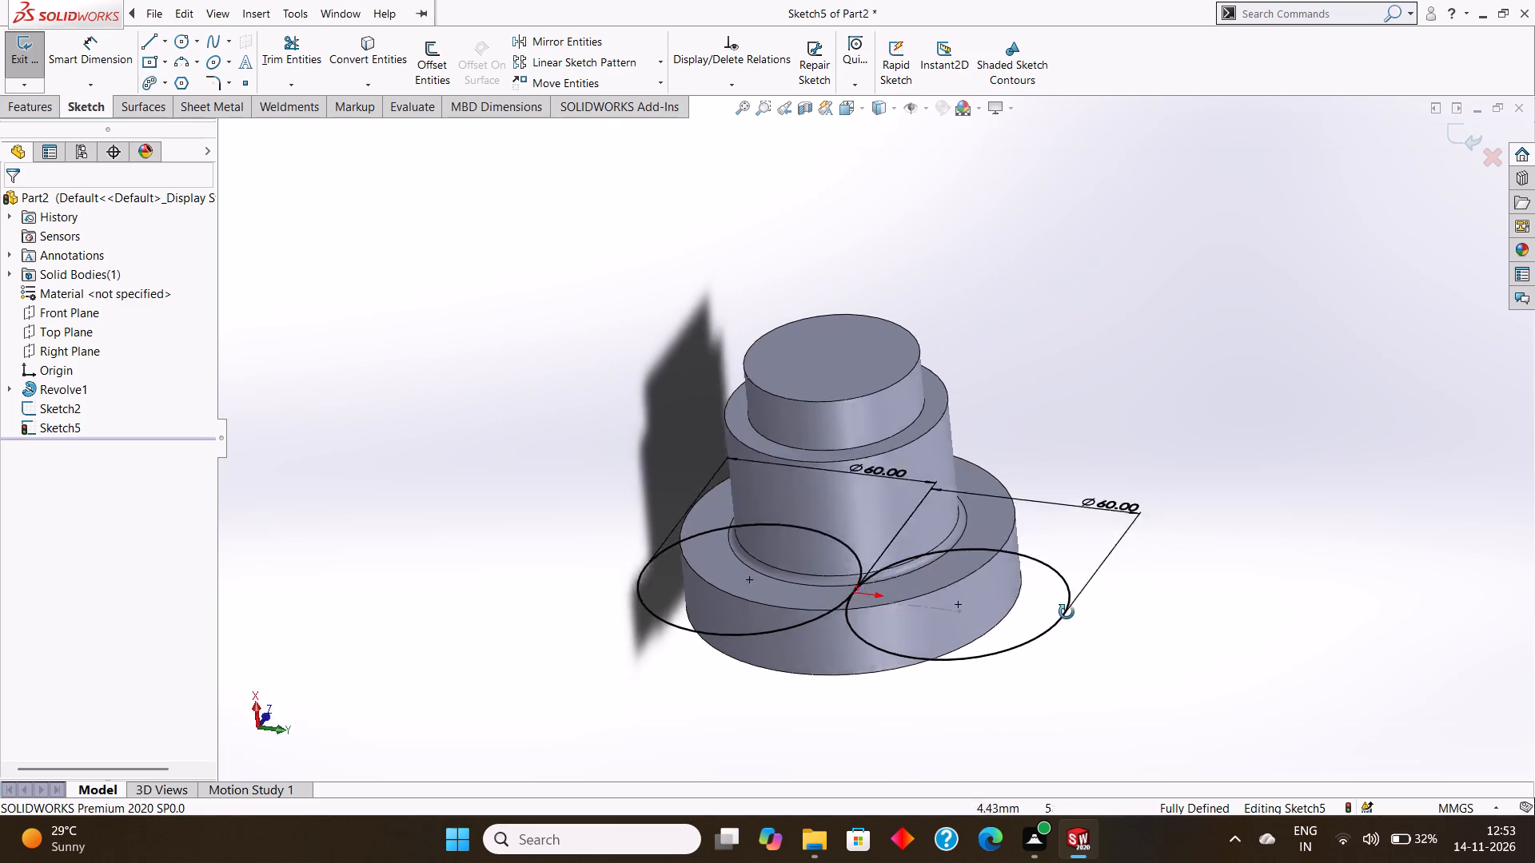
middle_click_drag(1067, 612, 1071, 615)
middle_click_drag(1042, 517, 1078, 587)
middle_click_drag(1034, 473, 1046, 560)
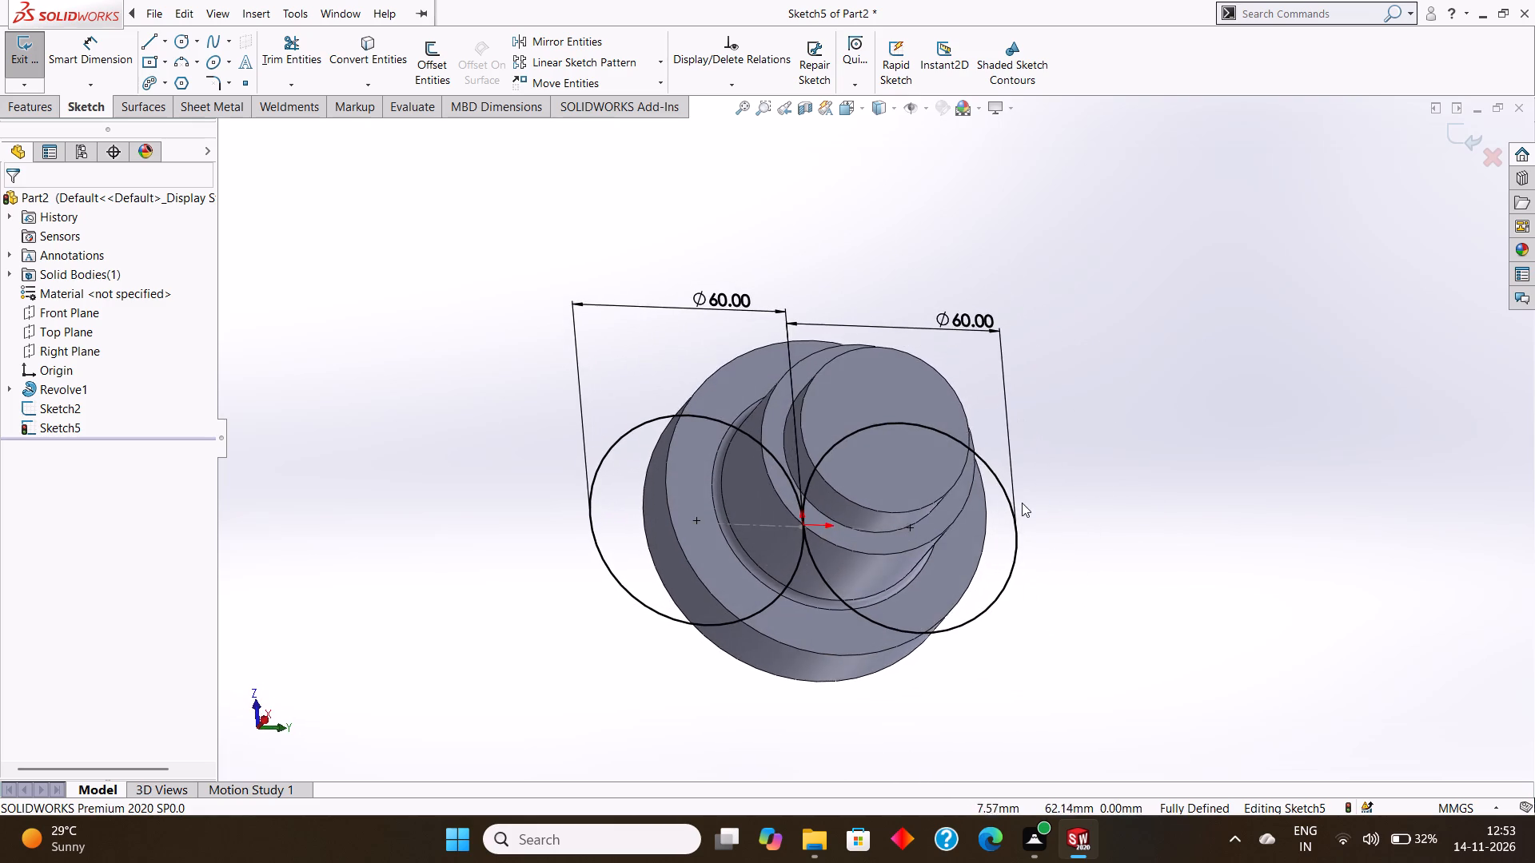
middle_click_drag(1022, 500, 847, 262)
middle_click_drag(903, 381, 832, 253)
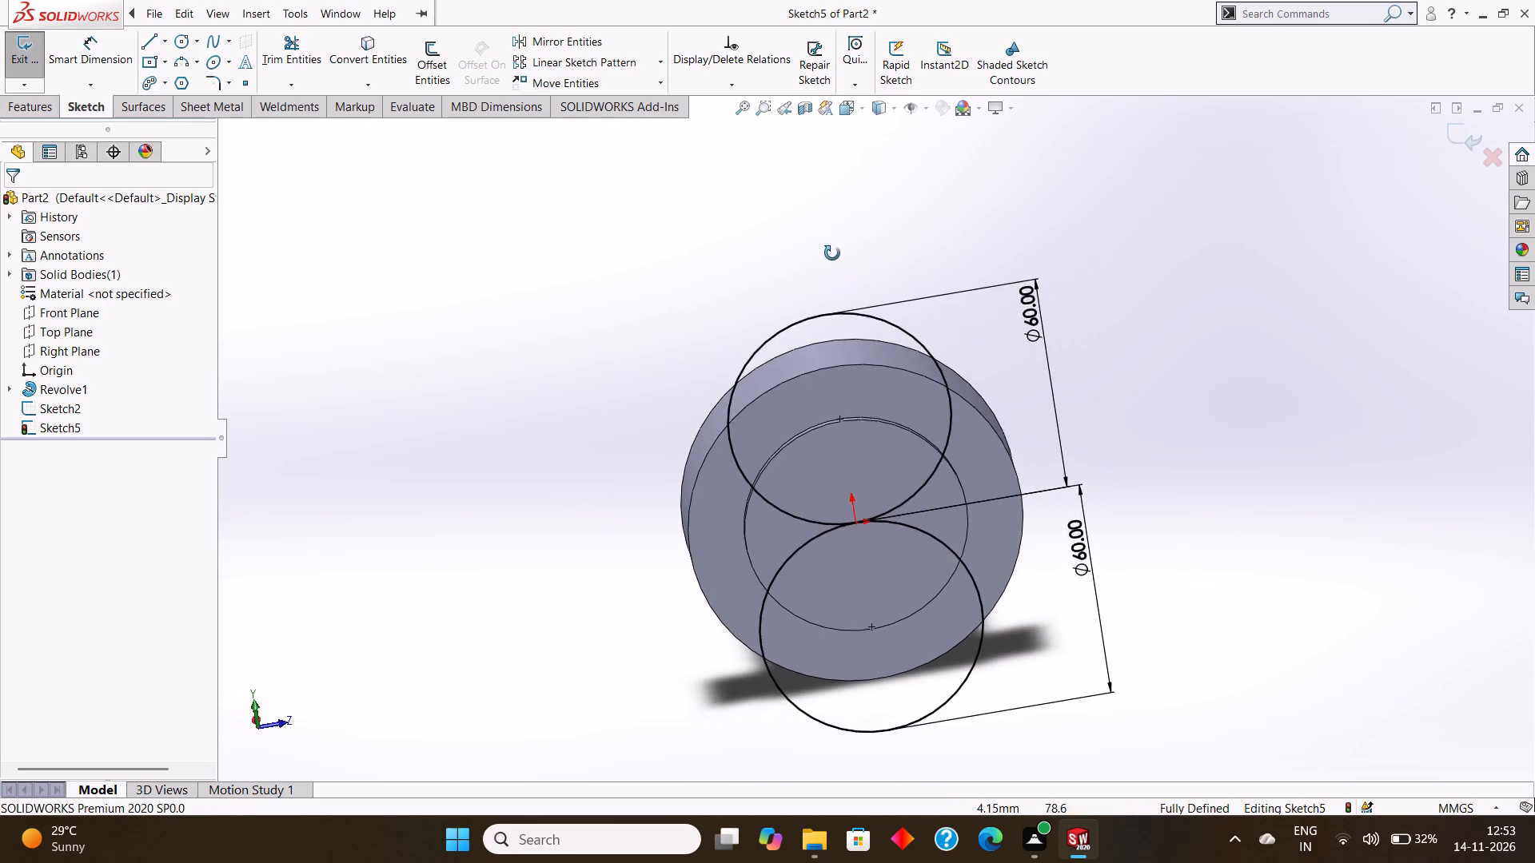
middle_click_drag(832, 253, 963, 479)
middle_click_drag(950, 435, 1052, 479)
middle_click_drag(1031, 459, 1061, 496)
middle_click_drag(1025, 455, 1039, 479)
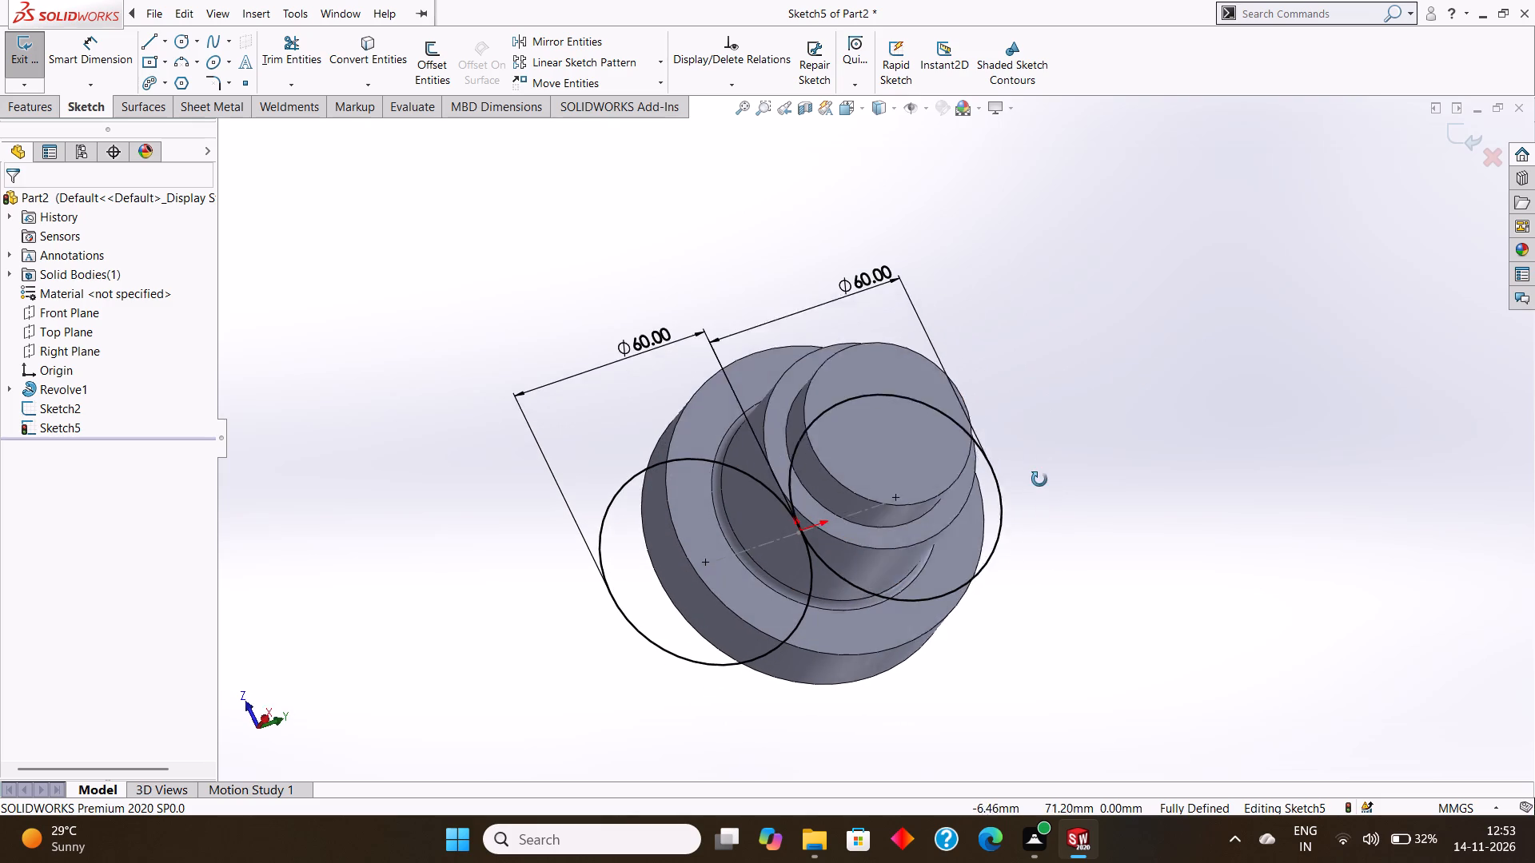
middle_click_drag(1039, 479, 1042, 484)
middle_click_drag(1022, 471, 1032, 490)
middle_click_drag(947, 424, 959, 445)
middle_click_drag(942, 424, 951, 439)
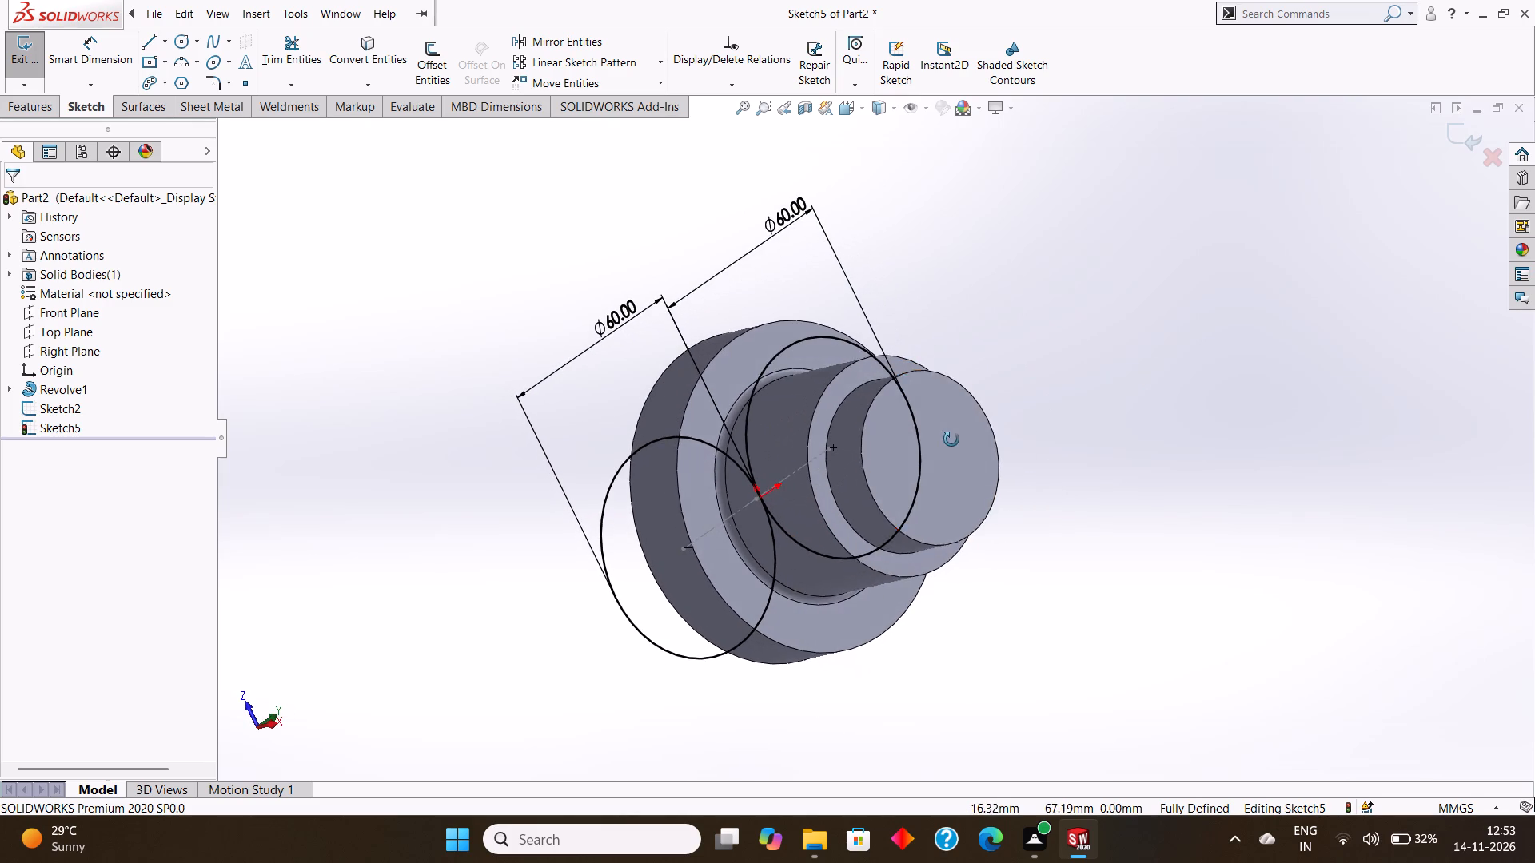
middle_click_drag(952, 435, 960, 444)
middle_click_drag(962, 445, 828, 344)
middle_click_drag(983, 445, 894, 412)
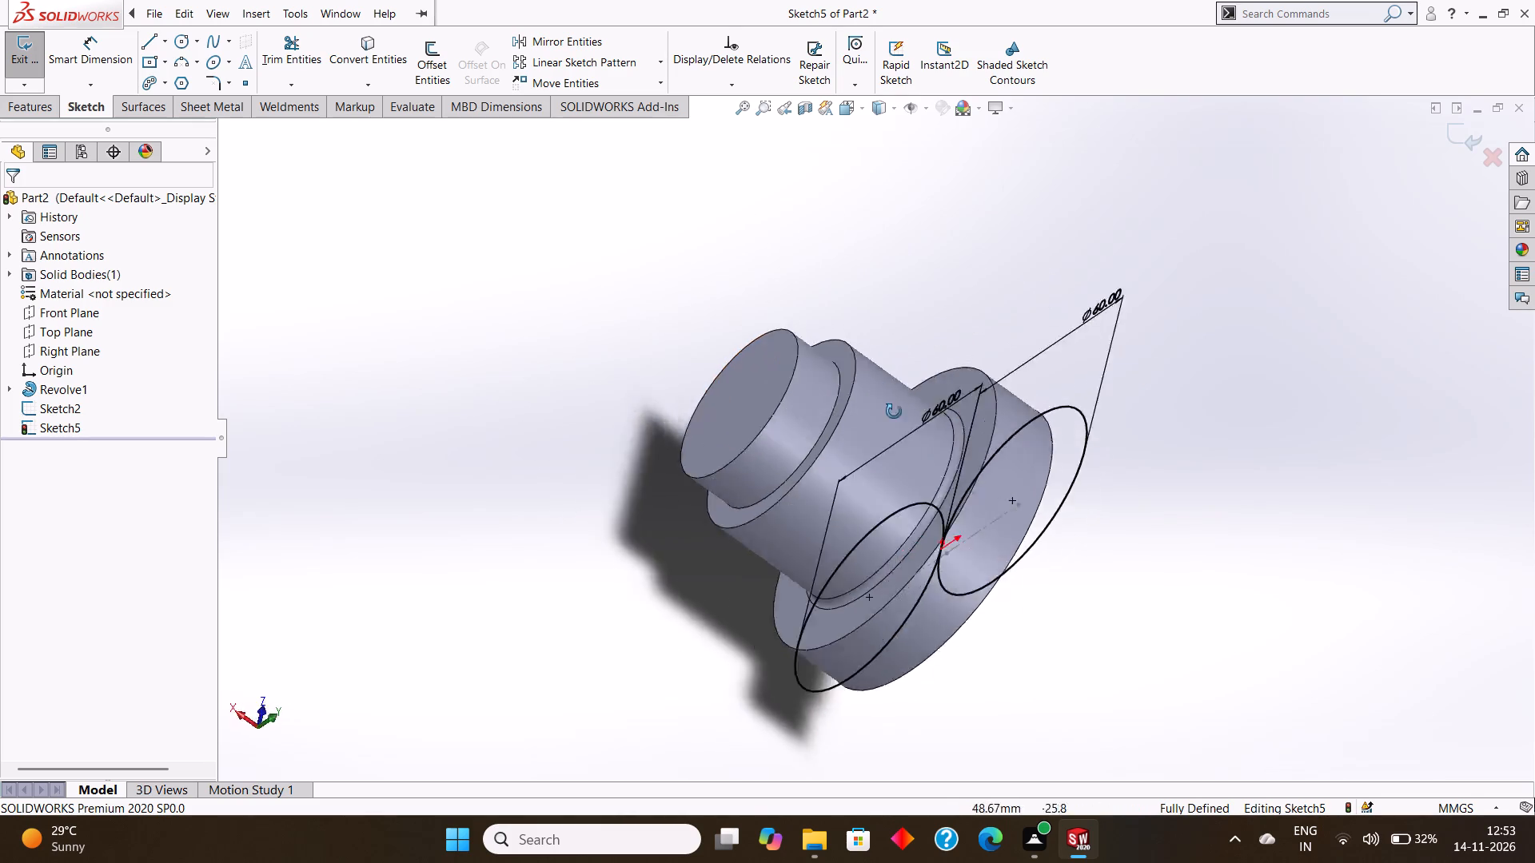
middle_click_drag(894, 412, 846, 391)
middle_click_drag(978, 458, 866, 405)
middle_click_drag(907, 428, 871, 408)
scroll(870, 408, "up", 1)
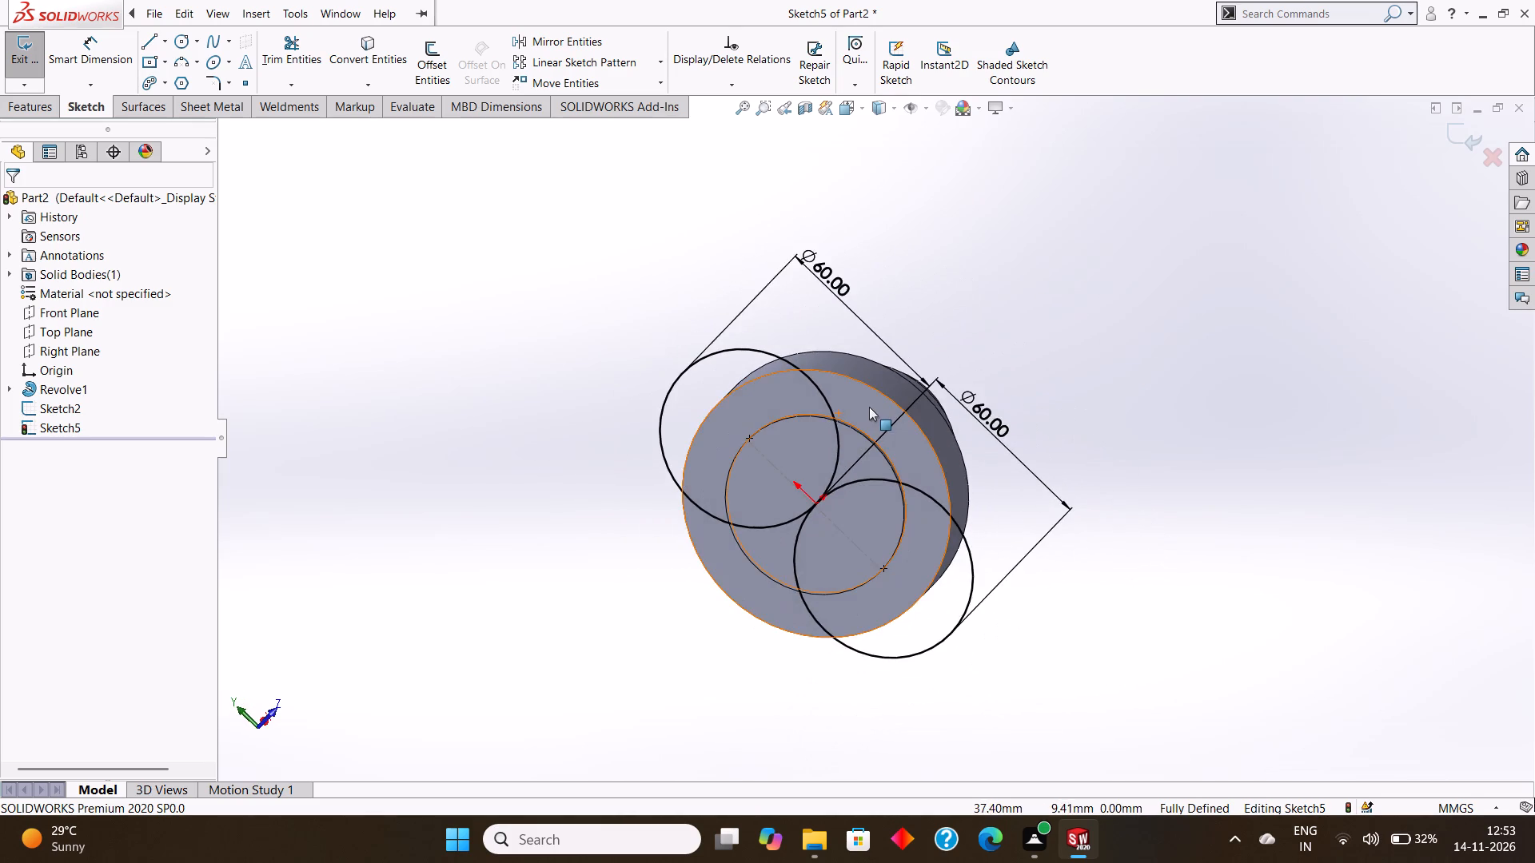
middle_click_drag(869, 407, 894, 423)
scroll(895, 418, "up", 1)
middle_click_drag(908, 445, 925, 391)
scroll(925, 391, "down", 2)
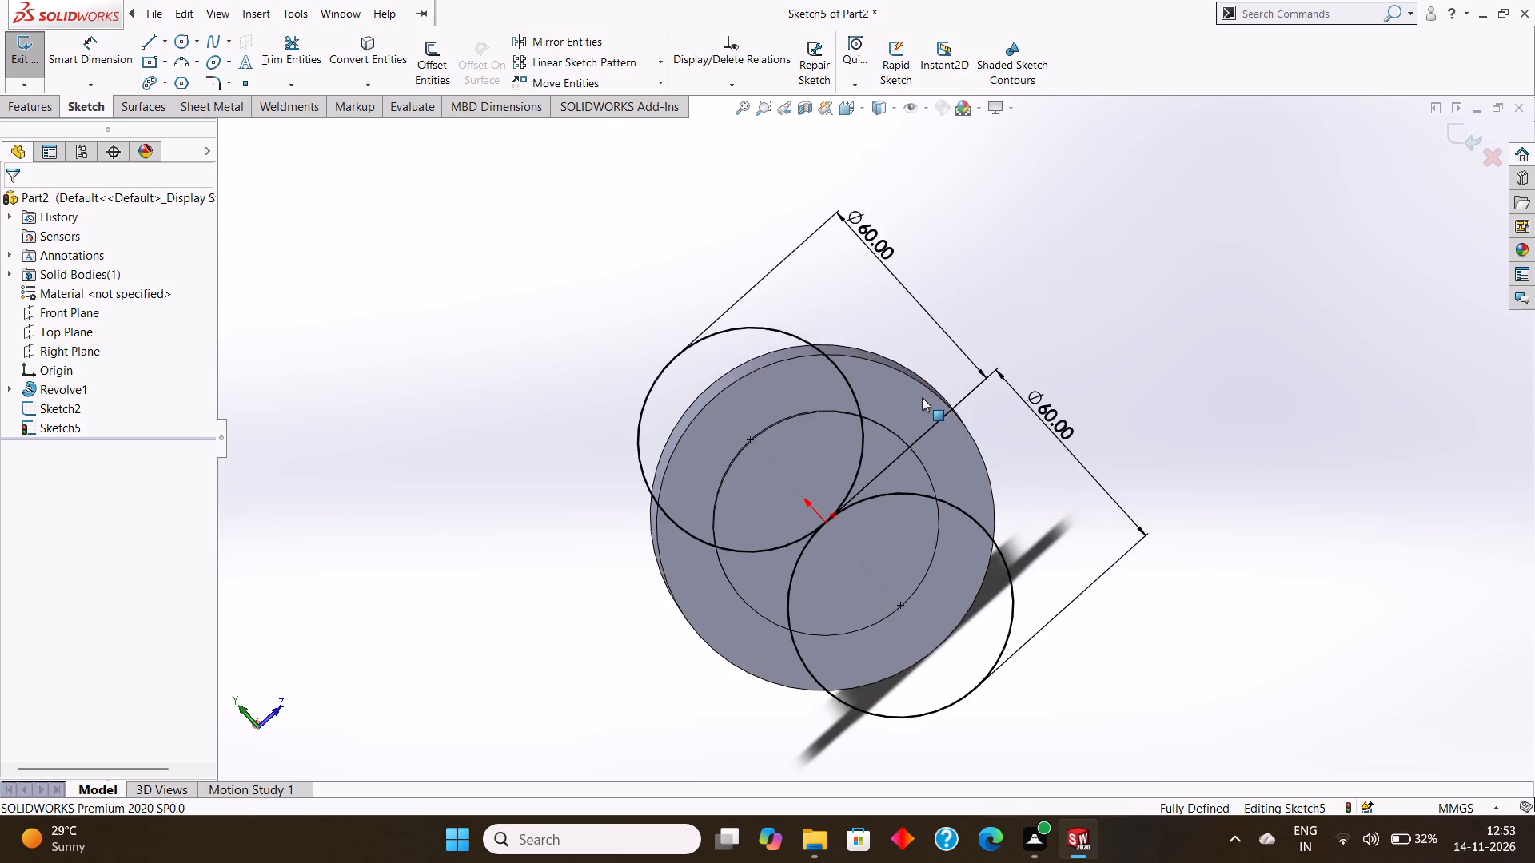
middle_click_drag(922, 397, 972, 459)
scroll(973, 459, "up", 1)
middle_click_drag(973, 456, 993, 447)
middle_click_drag(959, 412, 930, 394)
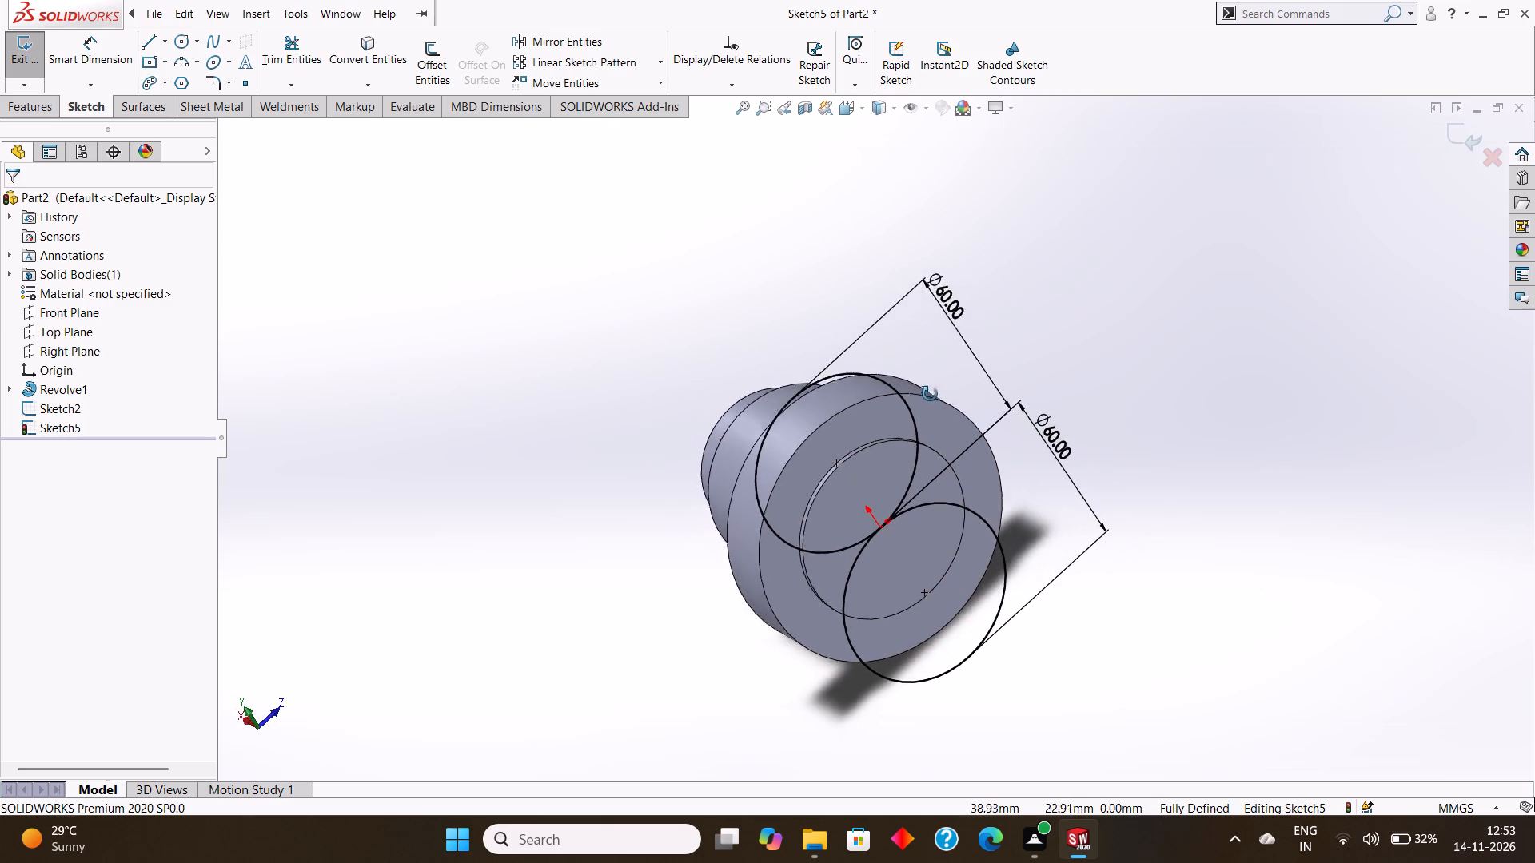
middle_click_drag(930, 394, 902, 372)
middle_click_drag(916, 390, 903, 381)
middle_click(904, 382)
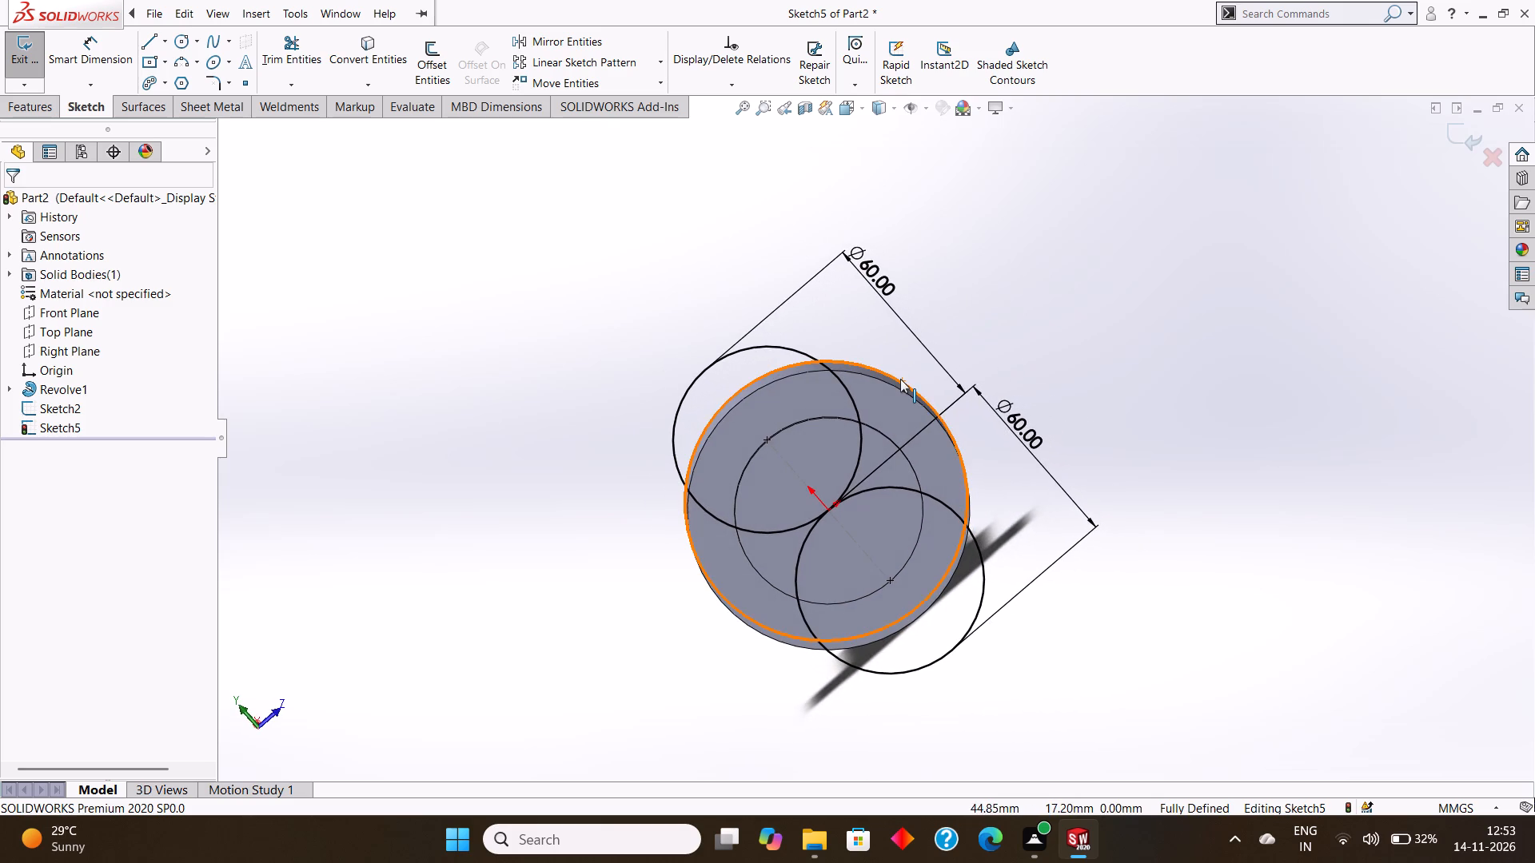
middle_click_drag(900, 379, 914, 402)
middle_click_drag(914, 404, 920, 421)
middle_click_drag(920, 418, 913, 382)
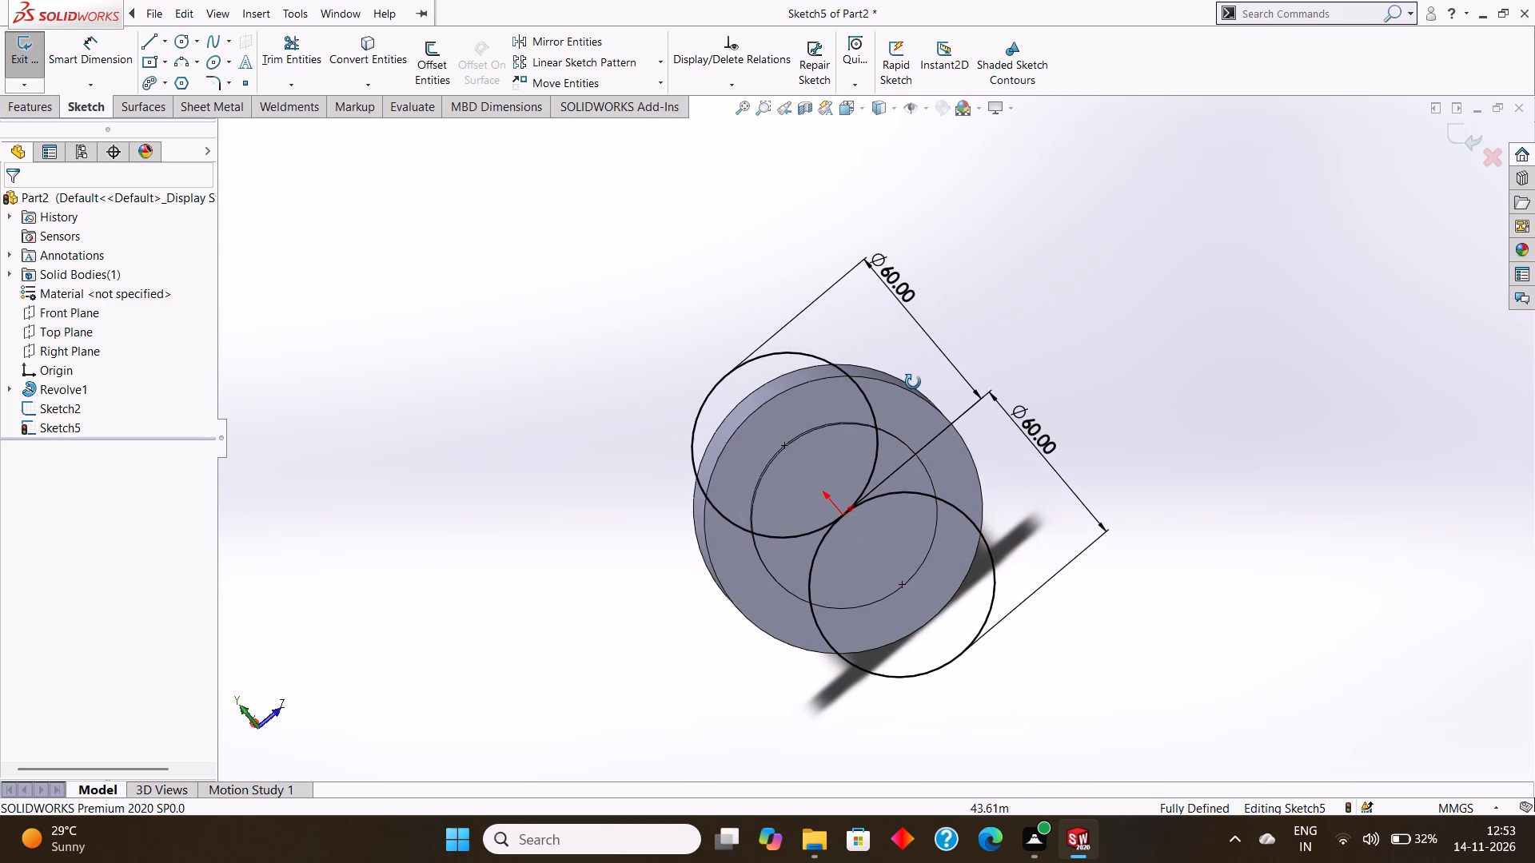
middle_click_drag(913, 382, 912, 377)
middle_click_drag(912, 377, 919, 385)
middle_click_drag(922, 388, 923, 376)
middle_click_drag(923, 374, 930, 366)
middle_click_drag(930, 364, 936, 356)
middle_click(941, 358)
middle_click_drag(951, 358, 958, 339)
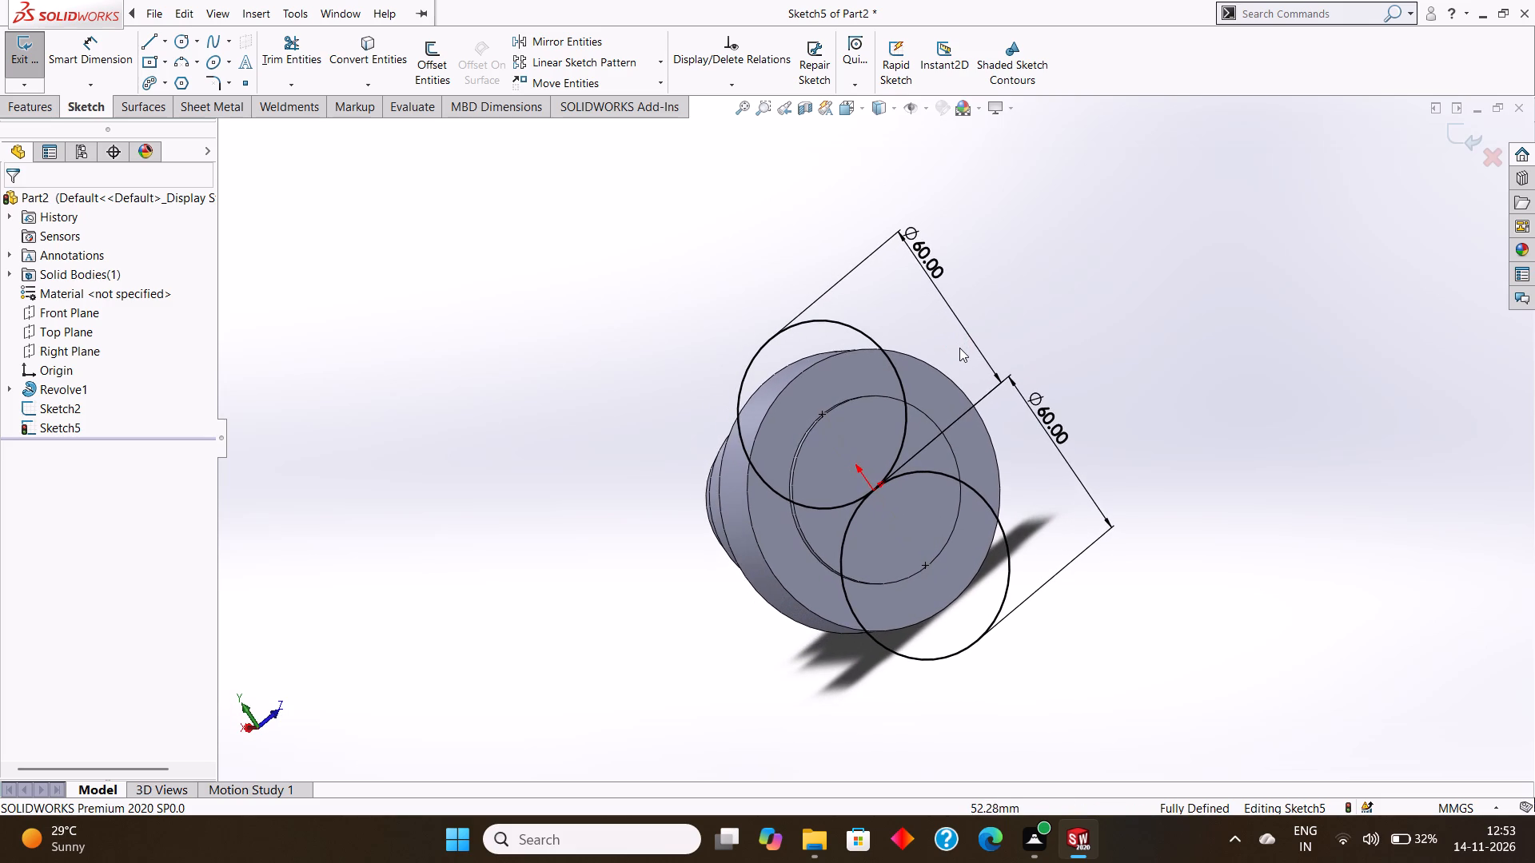
middle_click(959, 348)
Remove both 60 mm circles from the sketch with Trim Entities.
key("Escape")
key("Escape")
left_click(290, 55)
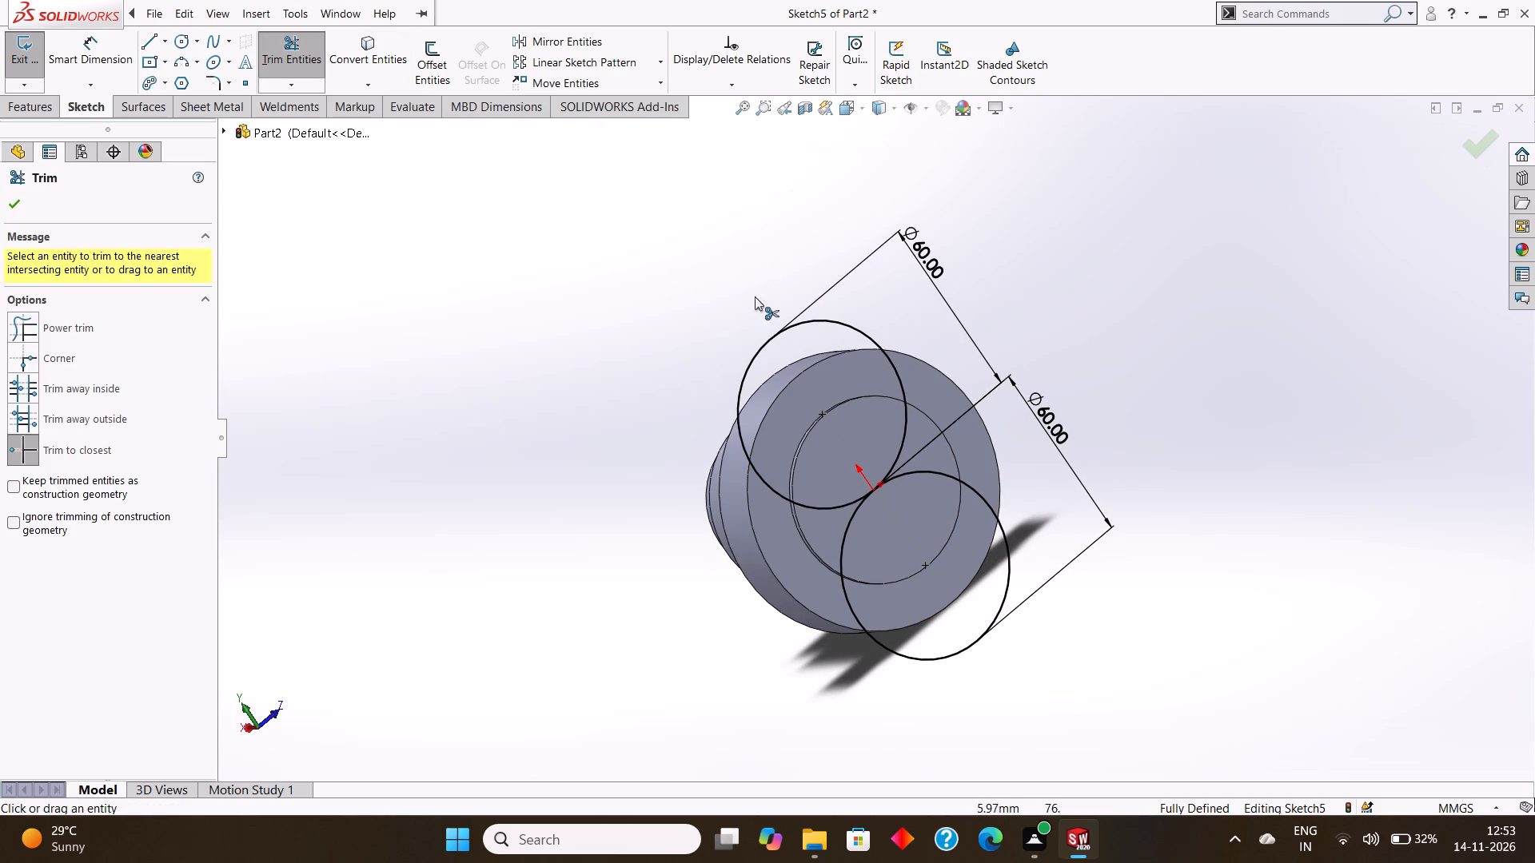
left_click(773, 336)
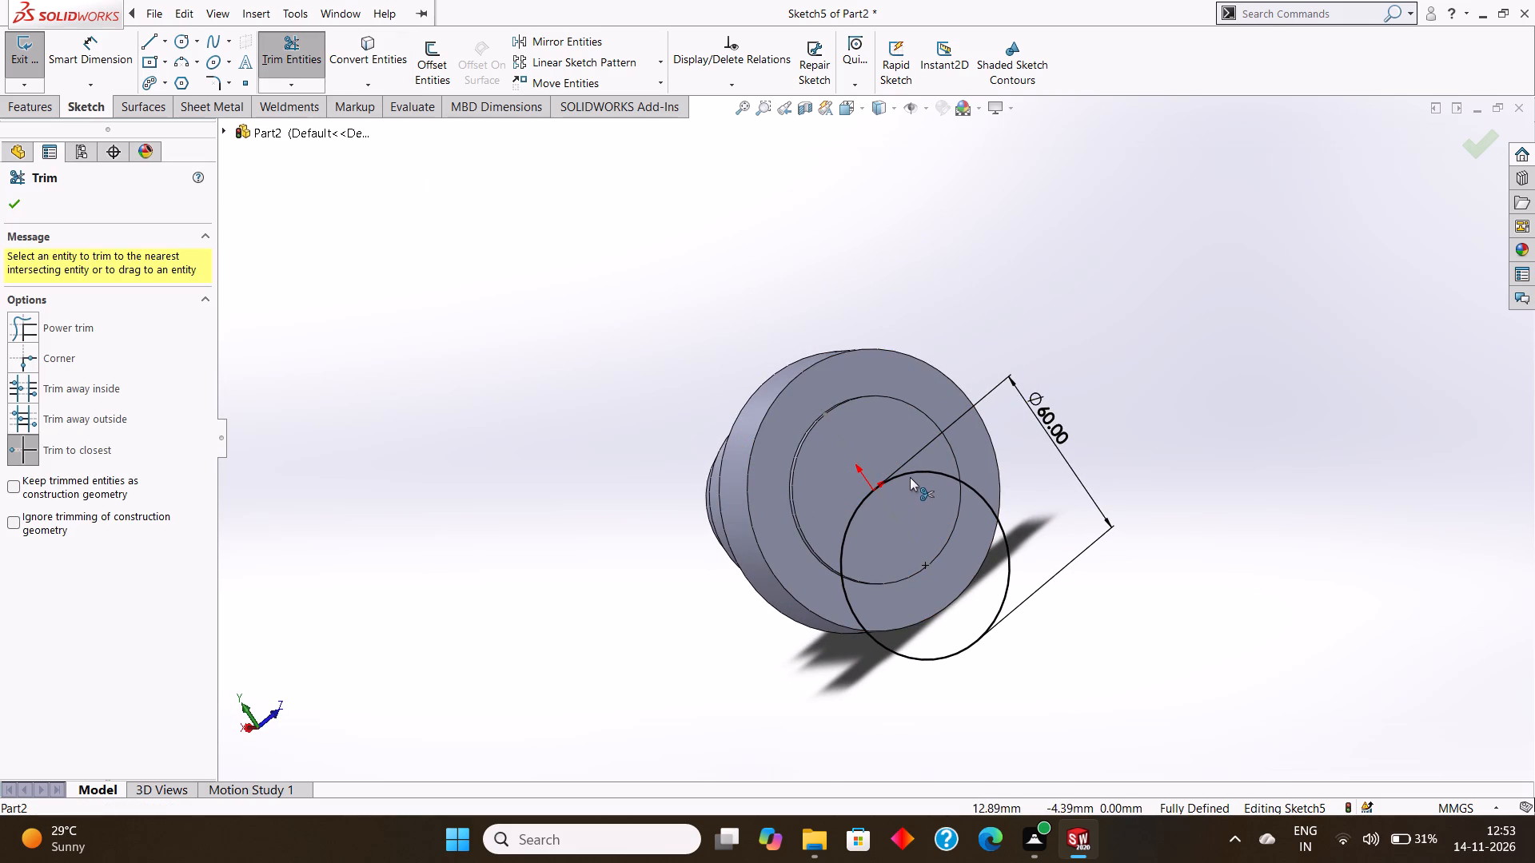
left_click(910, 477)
Examine the flange's end face and the stepped body behind it from several angles.
scroll(915, 483, "up", 1)
middle_click_drag(915, 483, 895, 475)
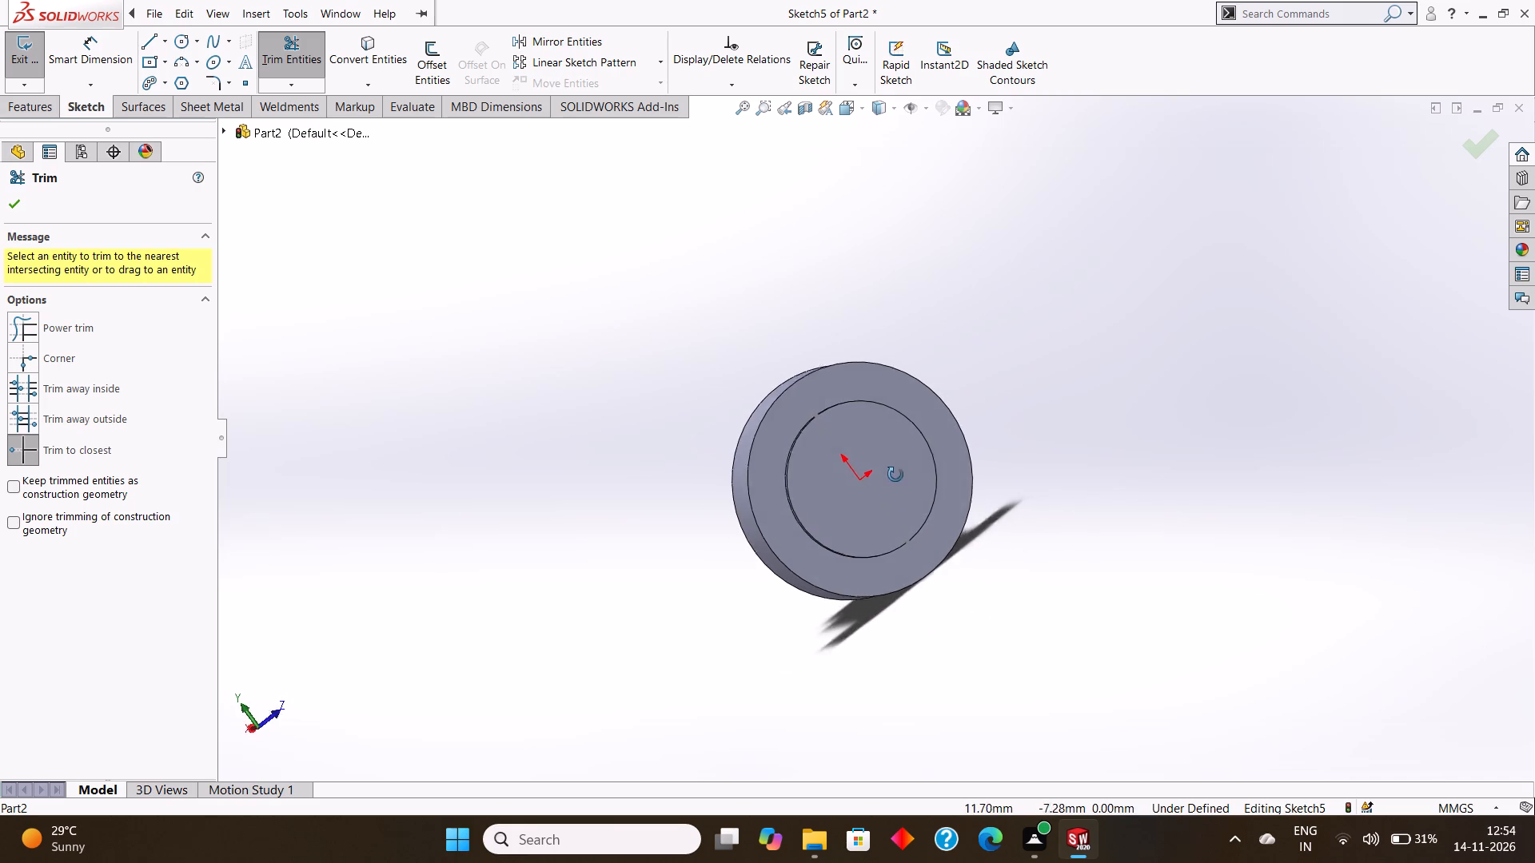
middle_click_drag(895, 475, 895, 474)
middle_click_drag(893, 472, 875, 458)
middle_click_drag(912, 473, 854, 455)
middle_click_drag(925, 456, 901, 499)
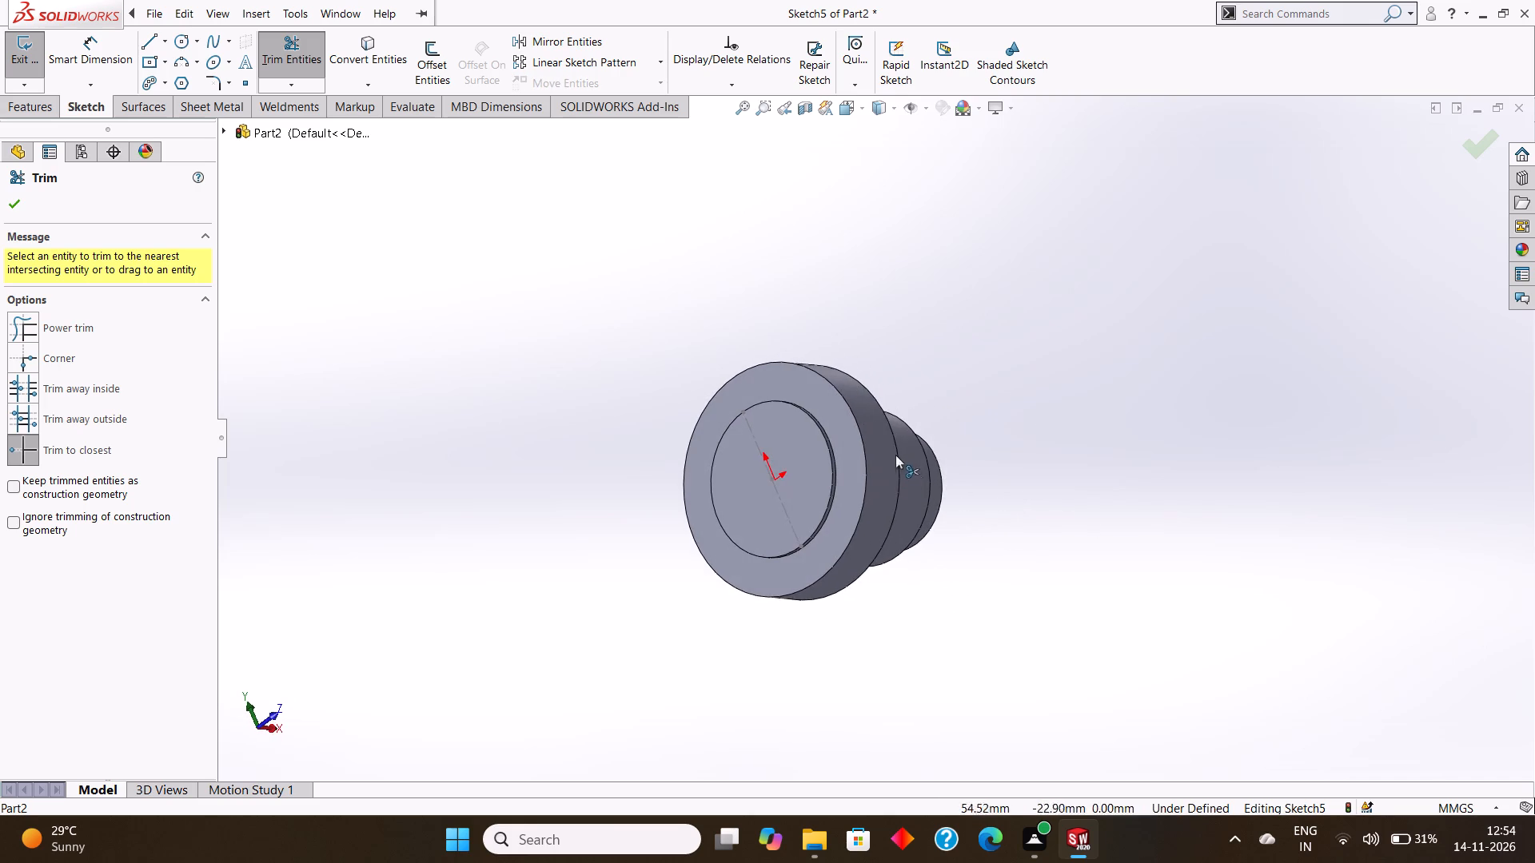
middle_click_drag(899, 459, 908, 499)
middle_click_drag(902, 448, 939, 502)
middle_click_drag(896, 467, 914, 497)
middle_click_drag(894, 482, 899, 498)
middle_click_drag(894, 491, 897, 500)
middle_click_drag(895, 493, 897, 496)
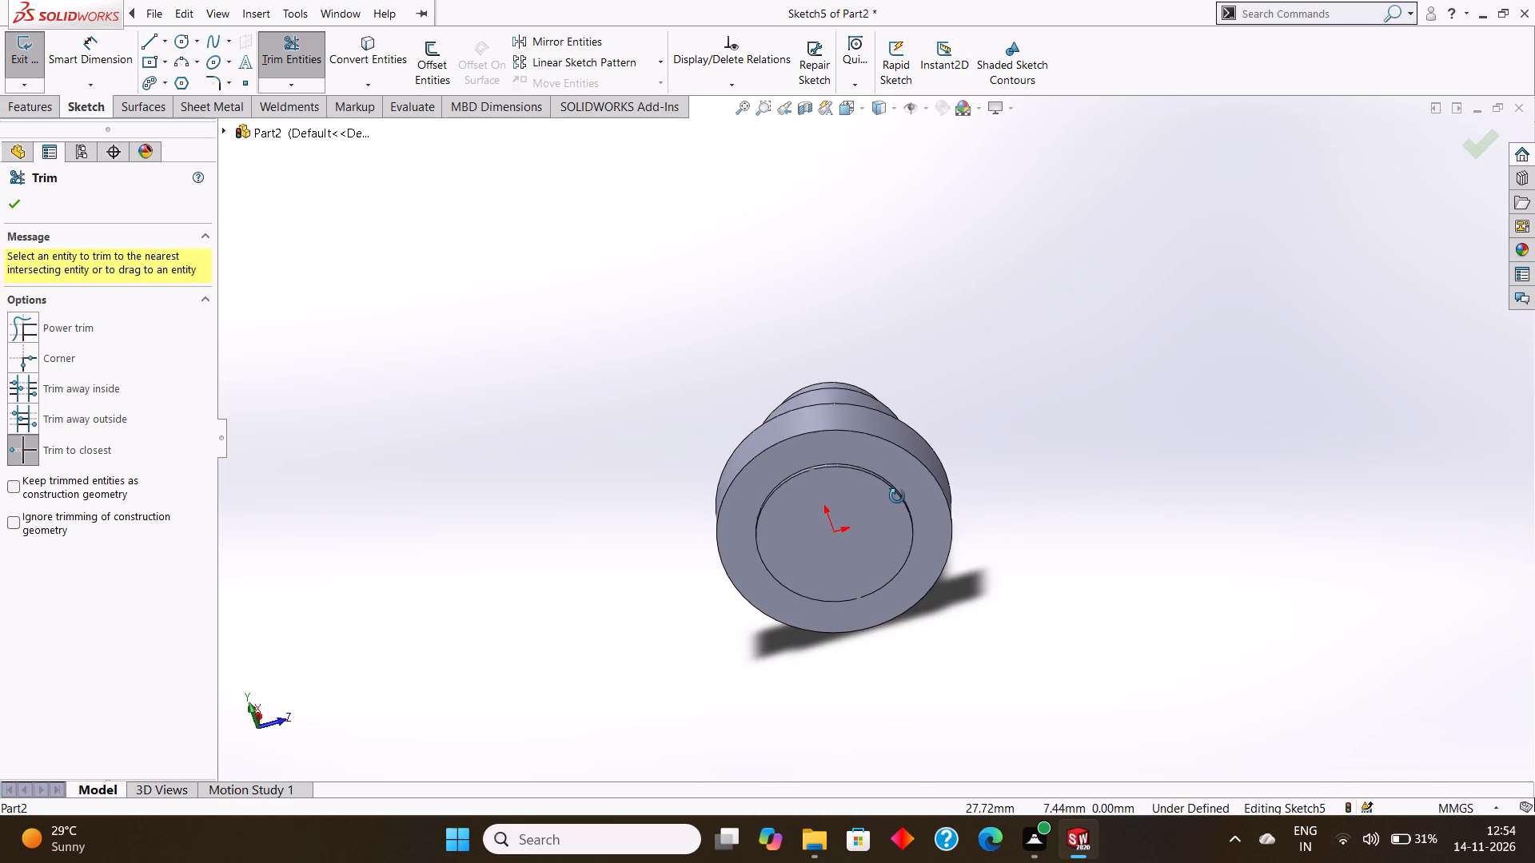
middle_click_drag(897, 496, 913, 505)
middle_click_drag(891, 485, 910, 495)
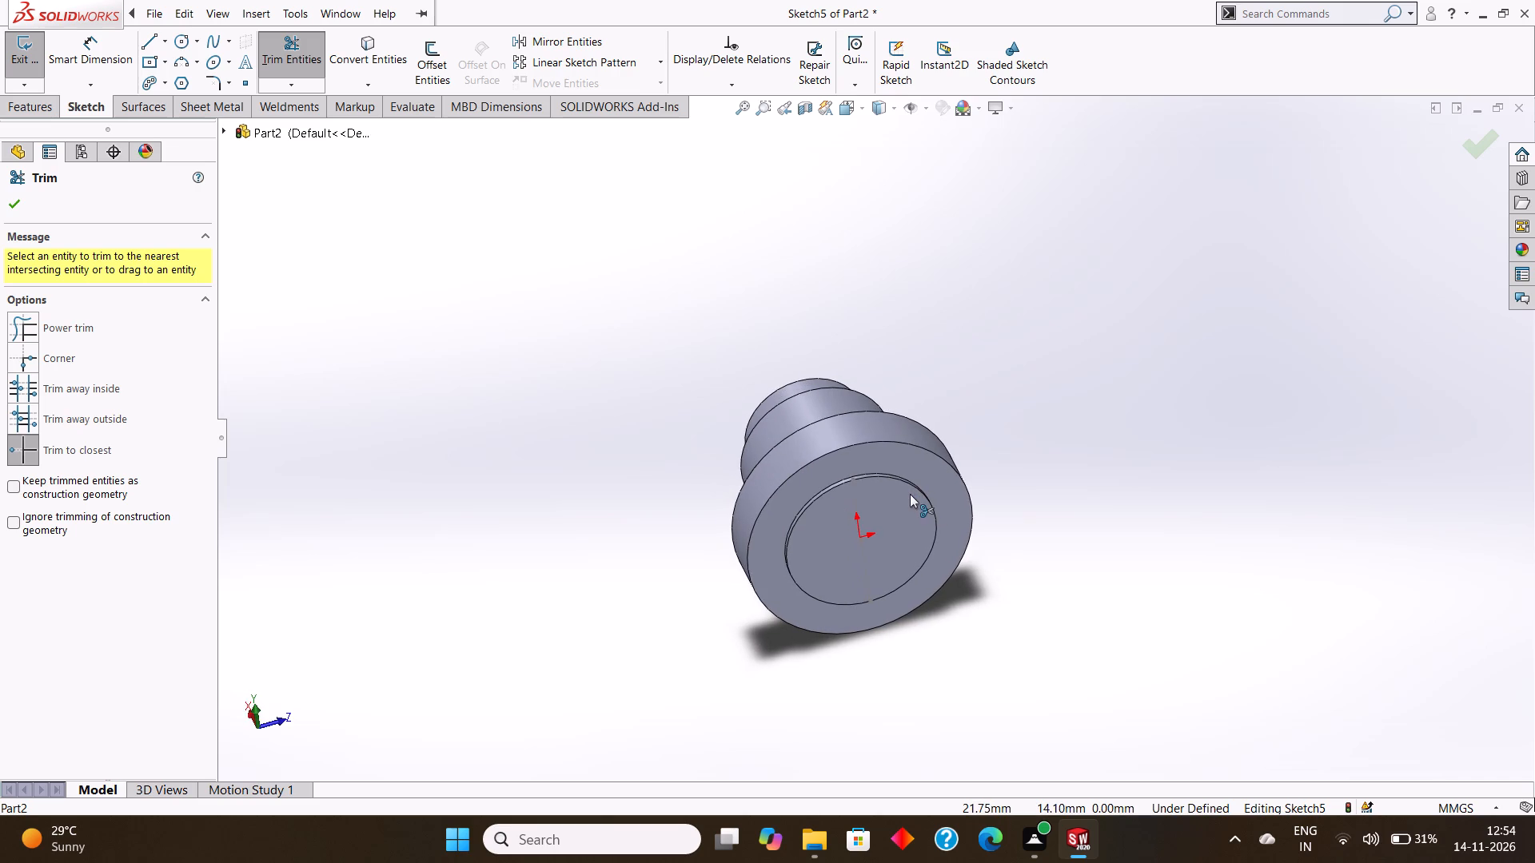
Undo the trims, the 60 mm circle dimensions, both circles and the sketch started on the flange's end face.
middle_click_drag(910, 494, 899, 476)
middle_click_drag(907, 488, 884, 472)
middle_click_drag(900, 479, 884, 470)
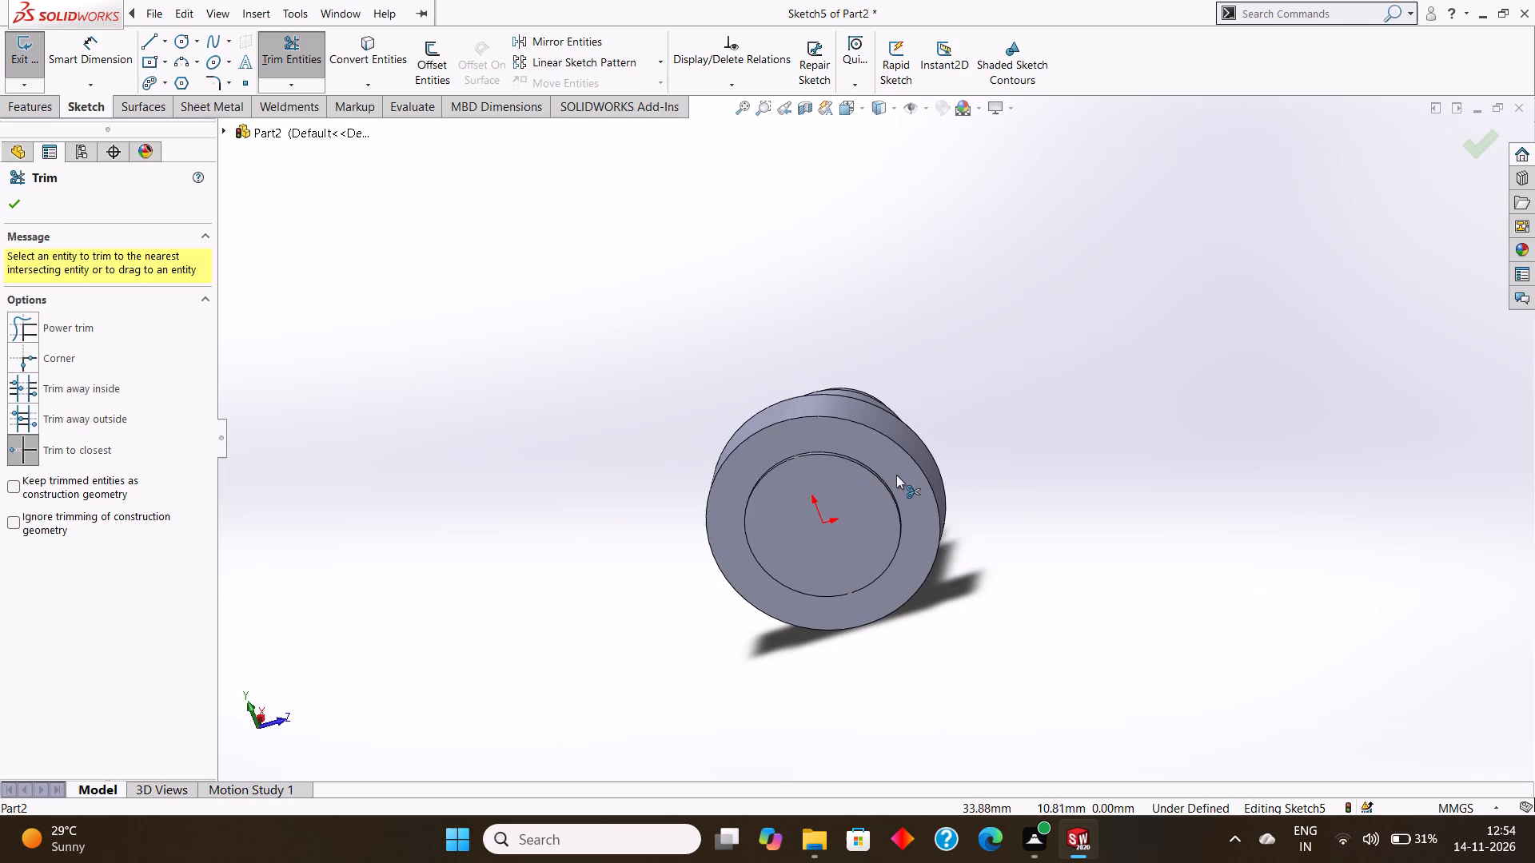
middle_click_drag(896, 475, 880, 464)
middle_click_drag(897, 475, 885, 467)
scroll(895, 475, "up", 1)
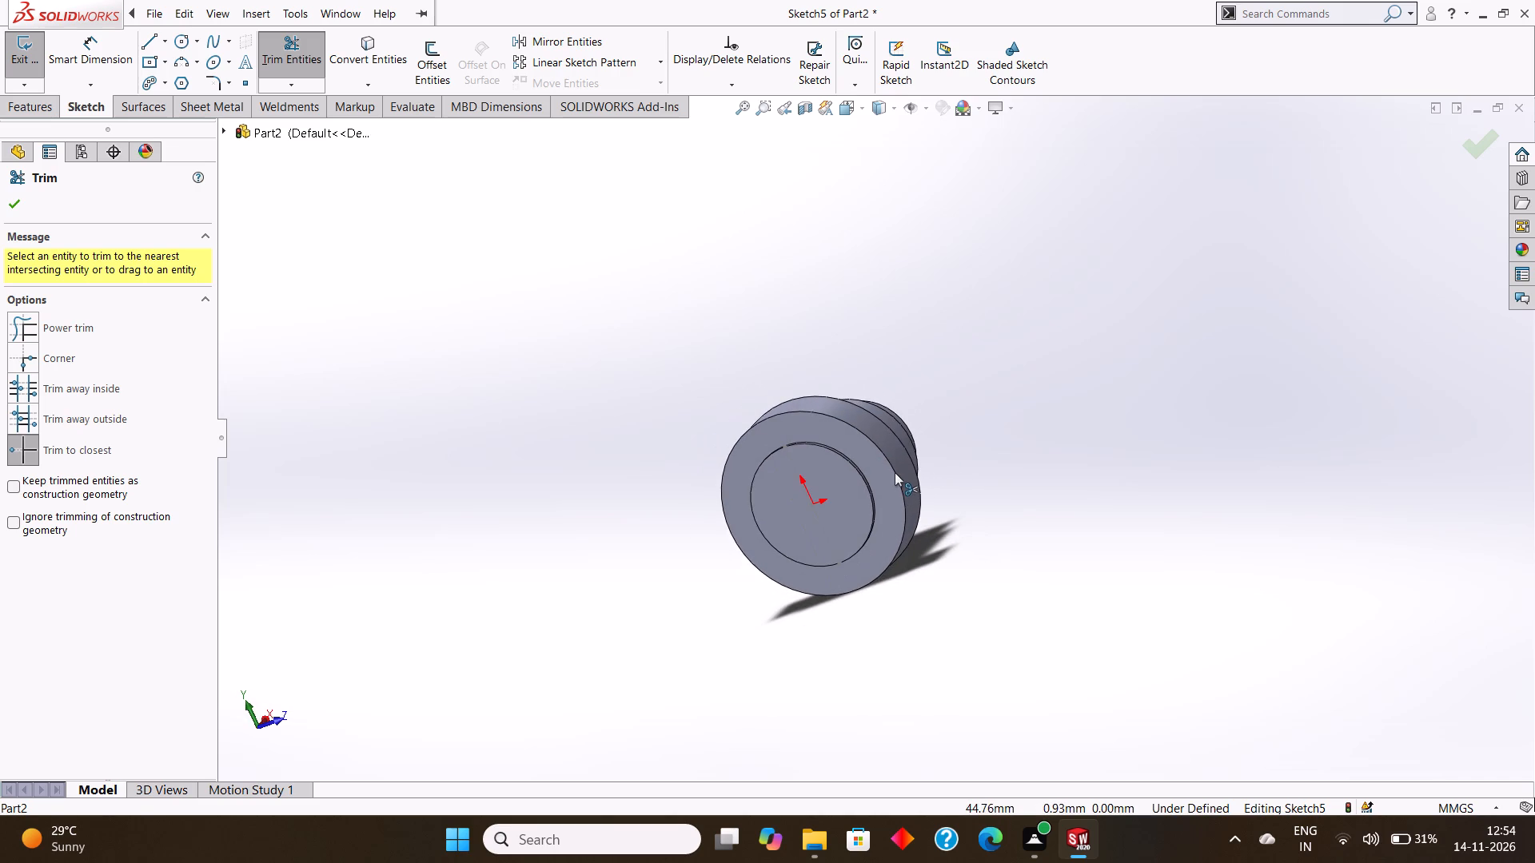
key("Escape")
key("ctrl+z")
key("ctrl+z")
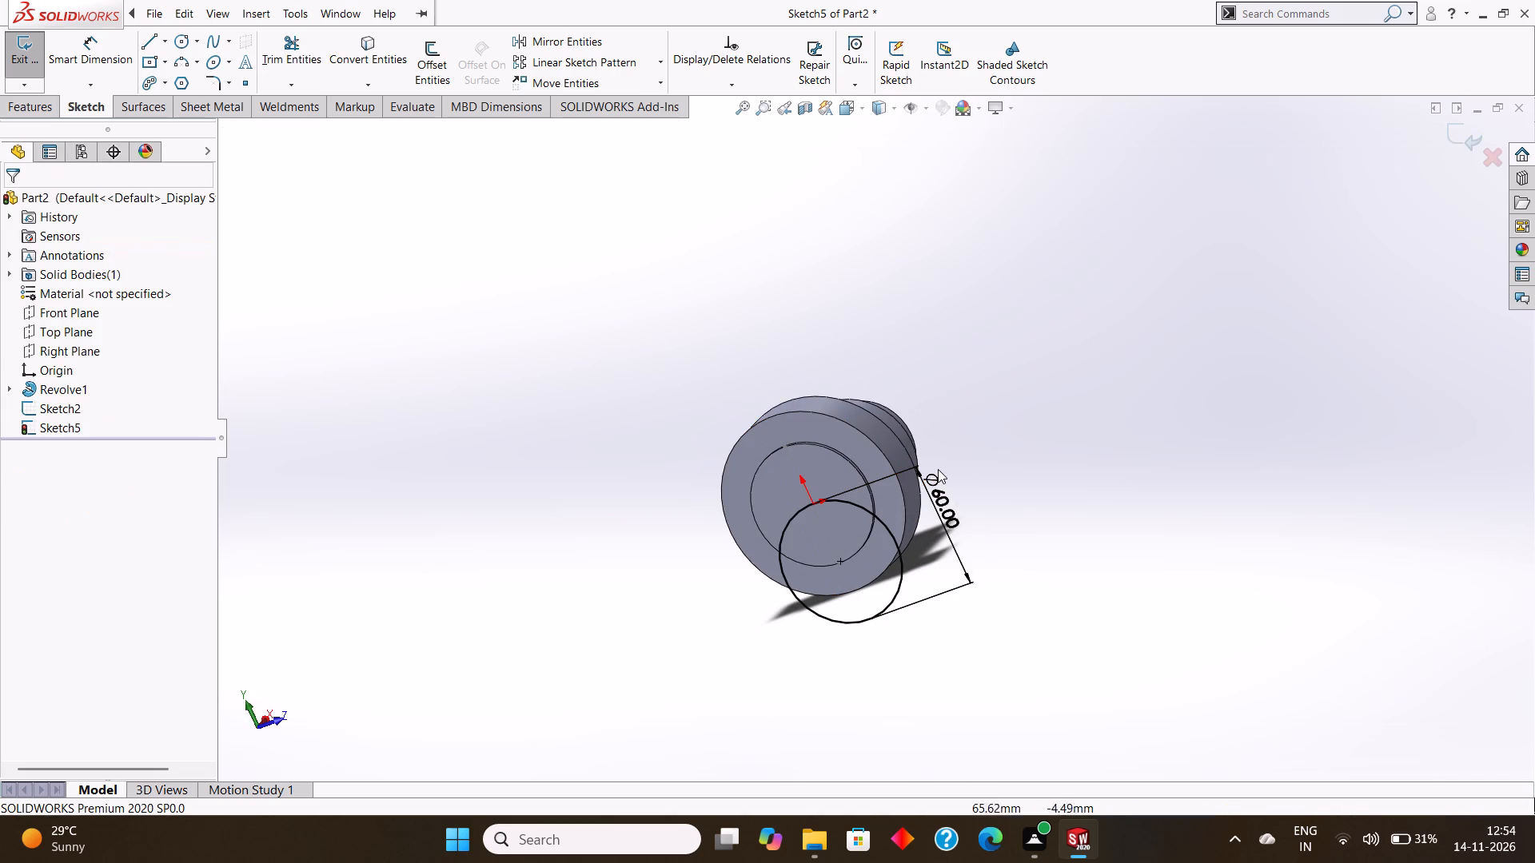
key("ctrl+z")
key("ctrl+z")
key("ctrl+z")
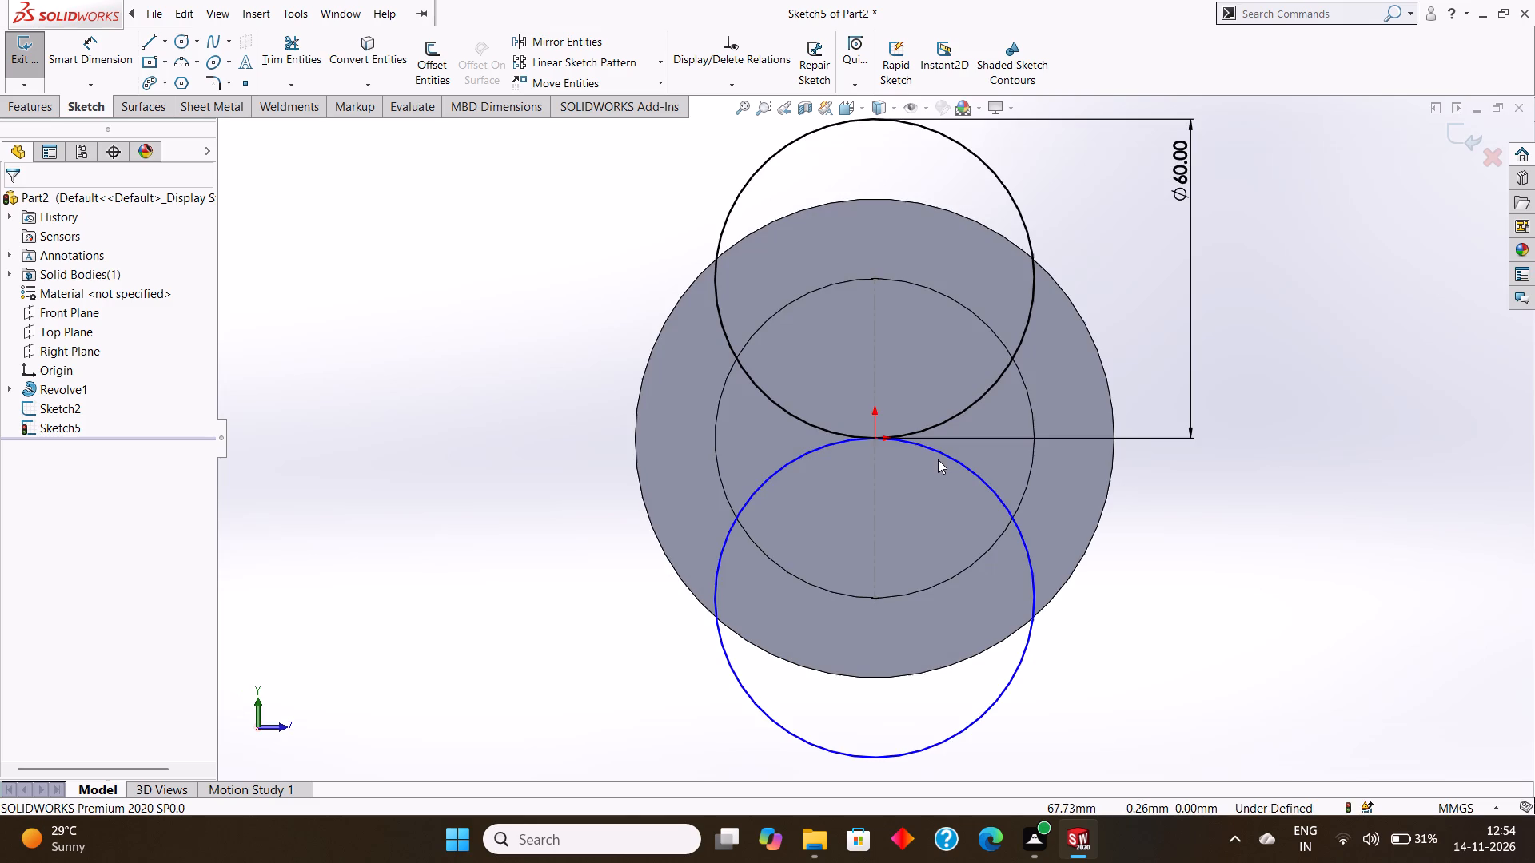
key("ctrl+z")
key("ctrl+z")
key("ctrl+z")
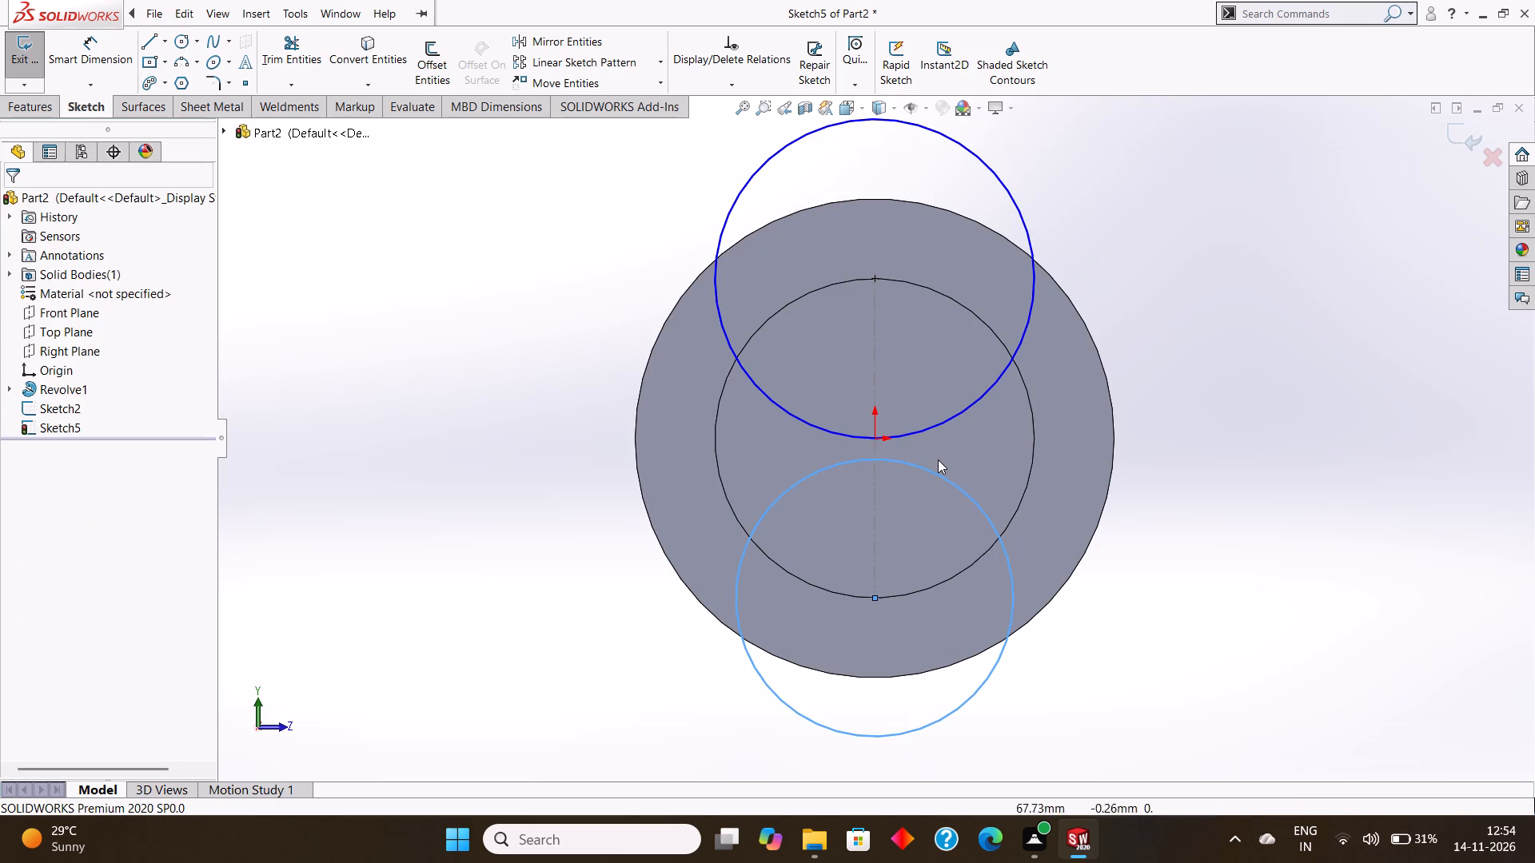
key("ctrl+z")
key("ctrl+z")
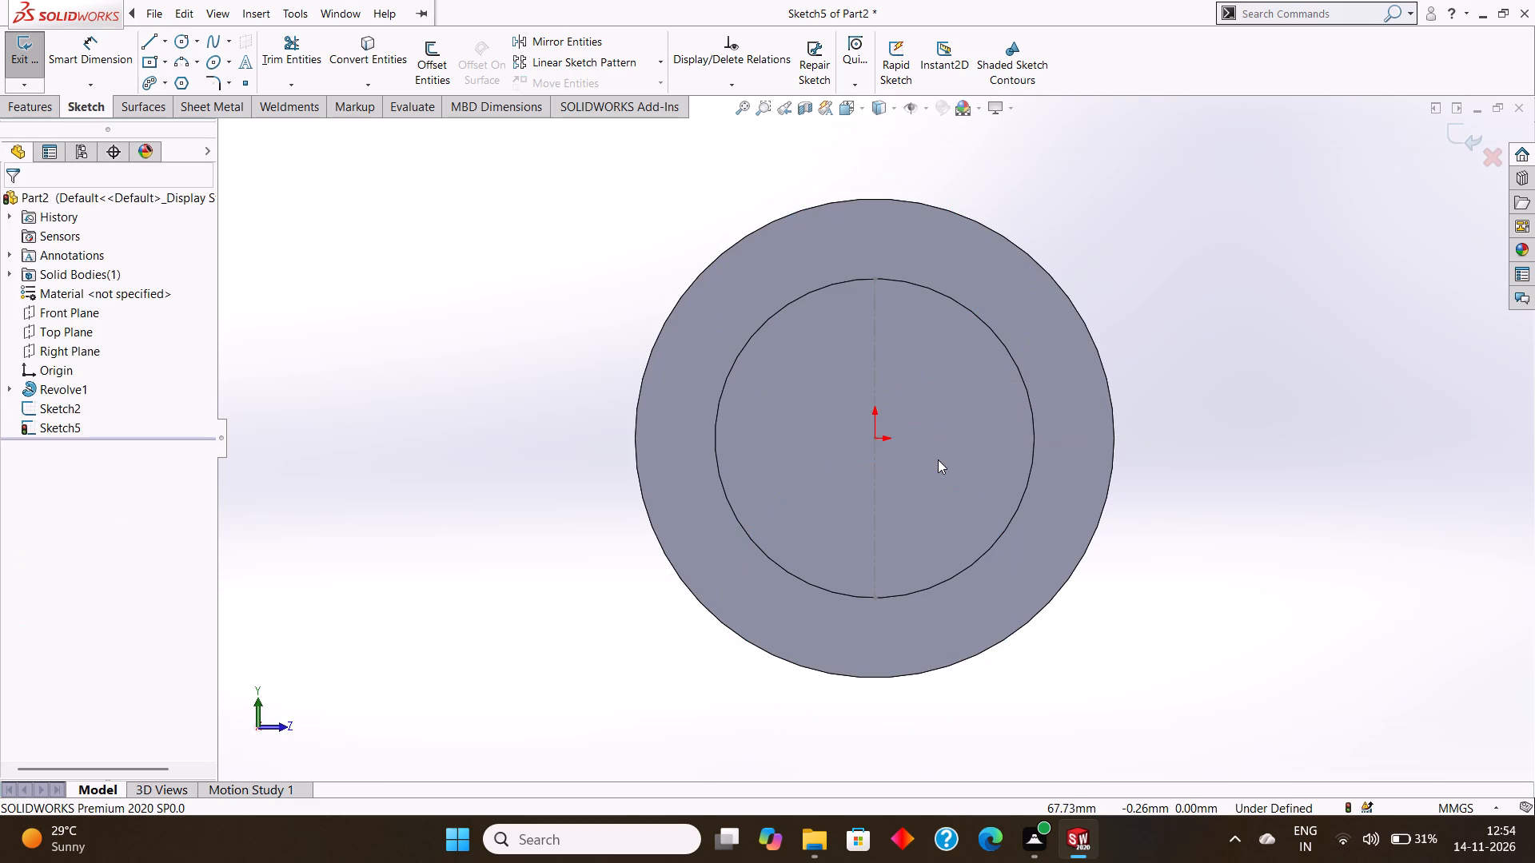
key("ctrl+z")
key("ctrl+z")
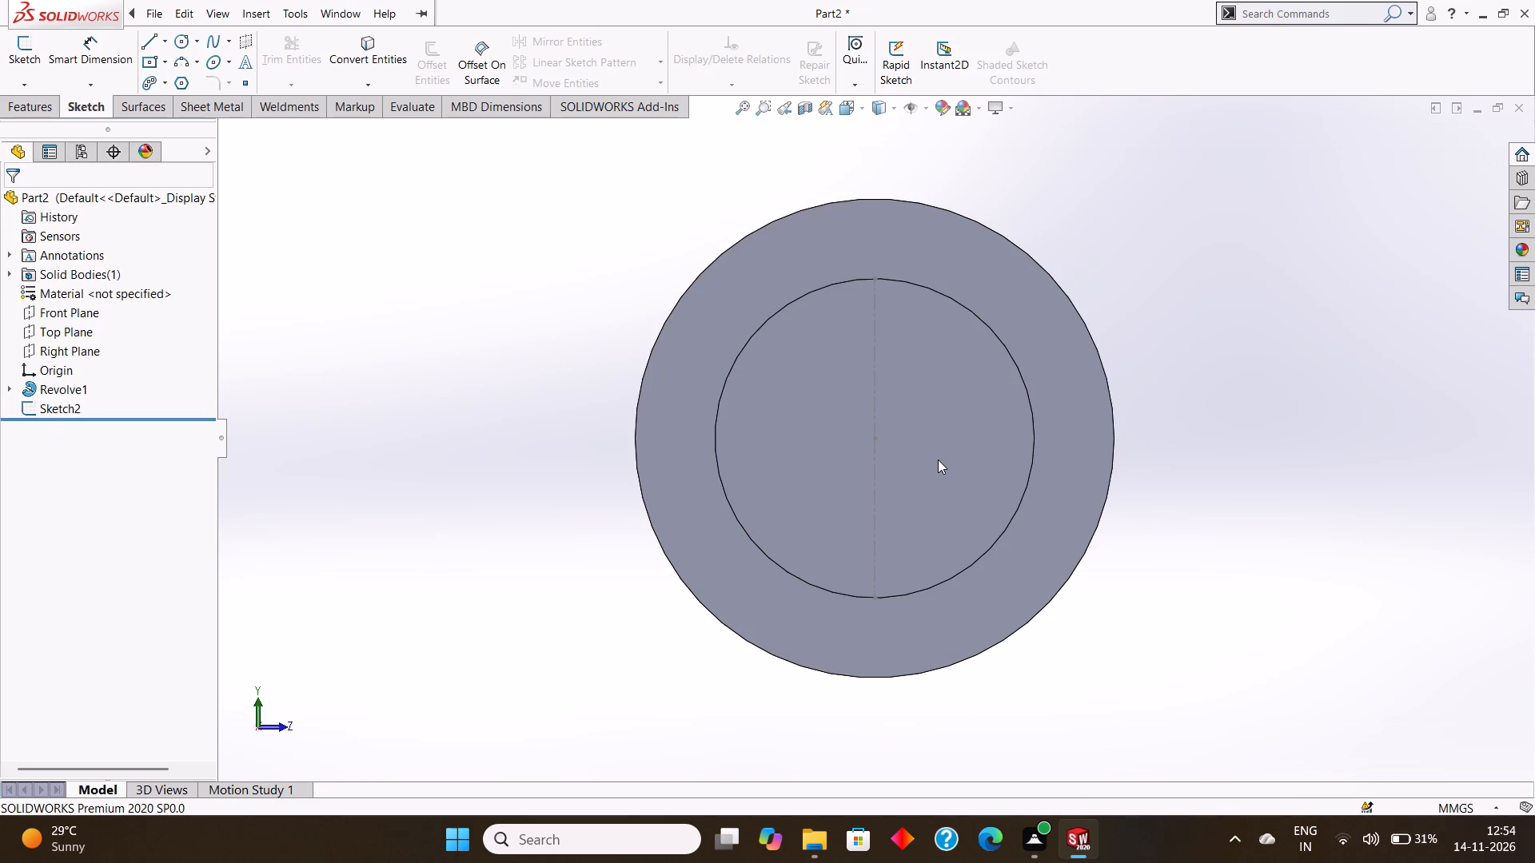
key("ctrl+z")
key("ctrl+z")
key("ctrl+z")
key("ctrl+z")
Edit Sketch2, remove both halves of its vertical centreline with Trim Entities, and exit the sketch.
left_click(46, 413)
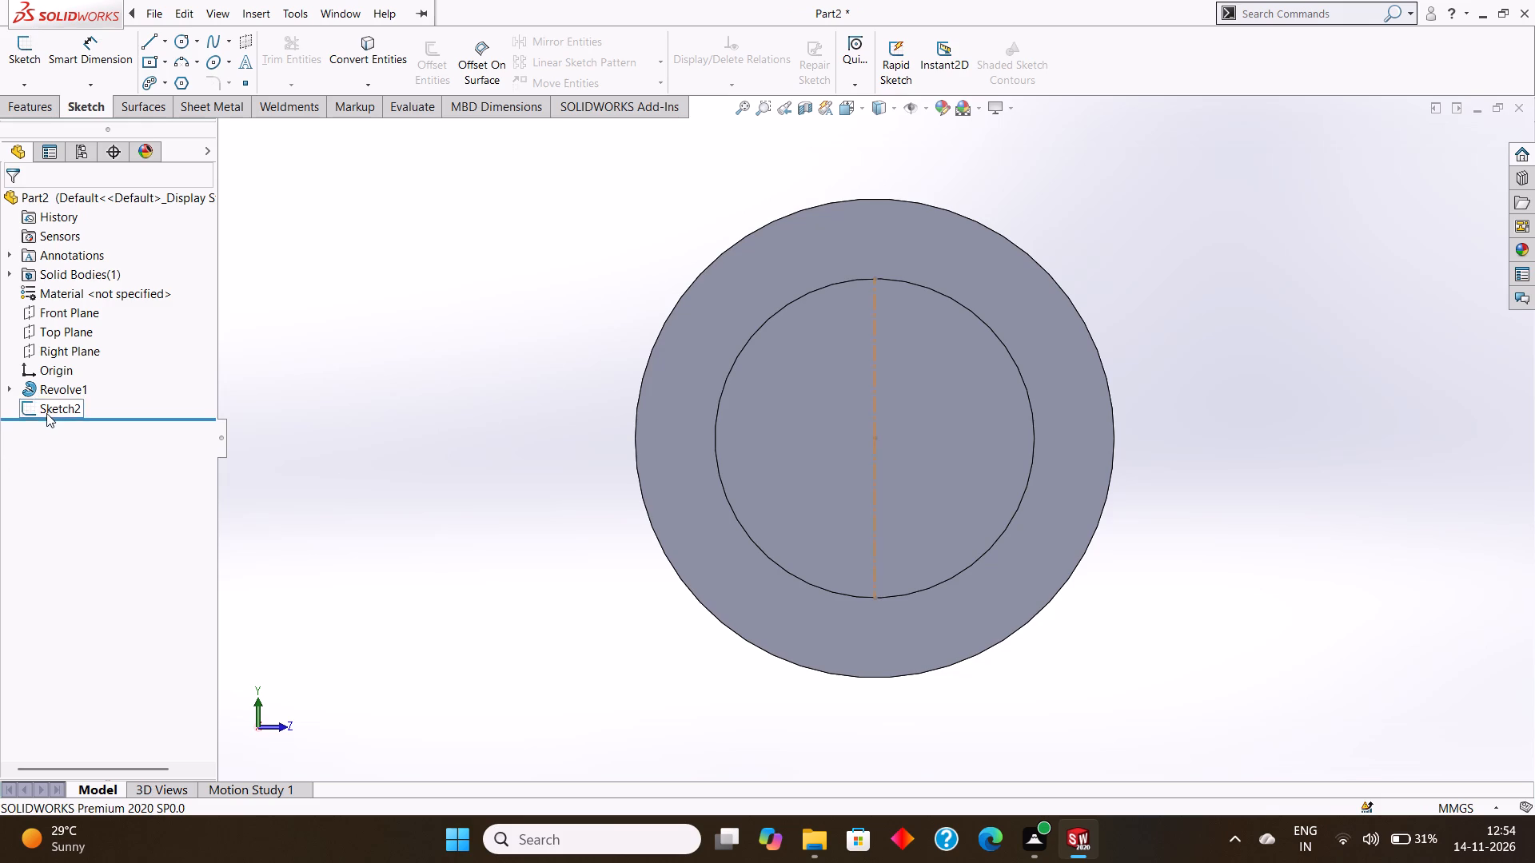
left_click(56, 372)
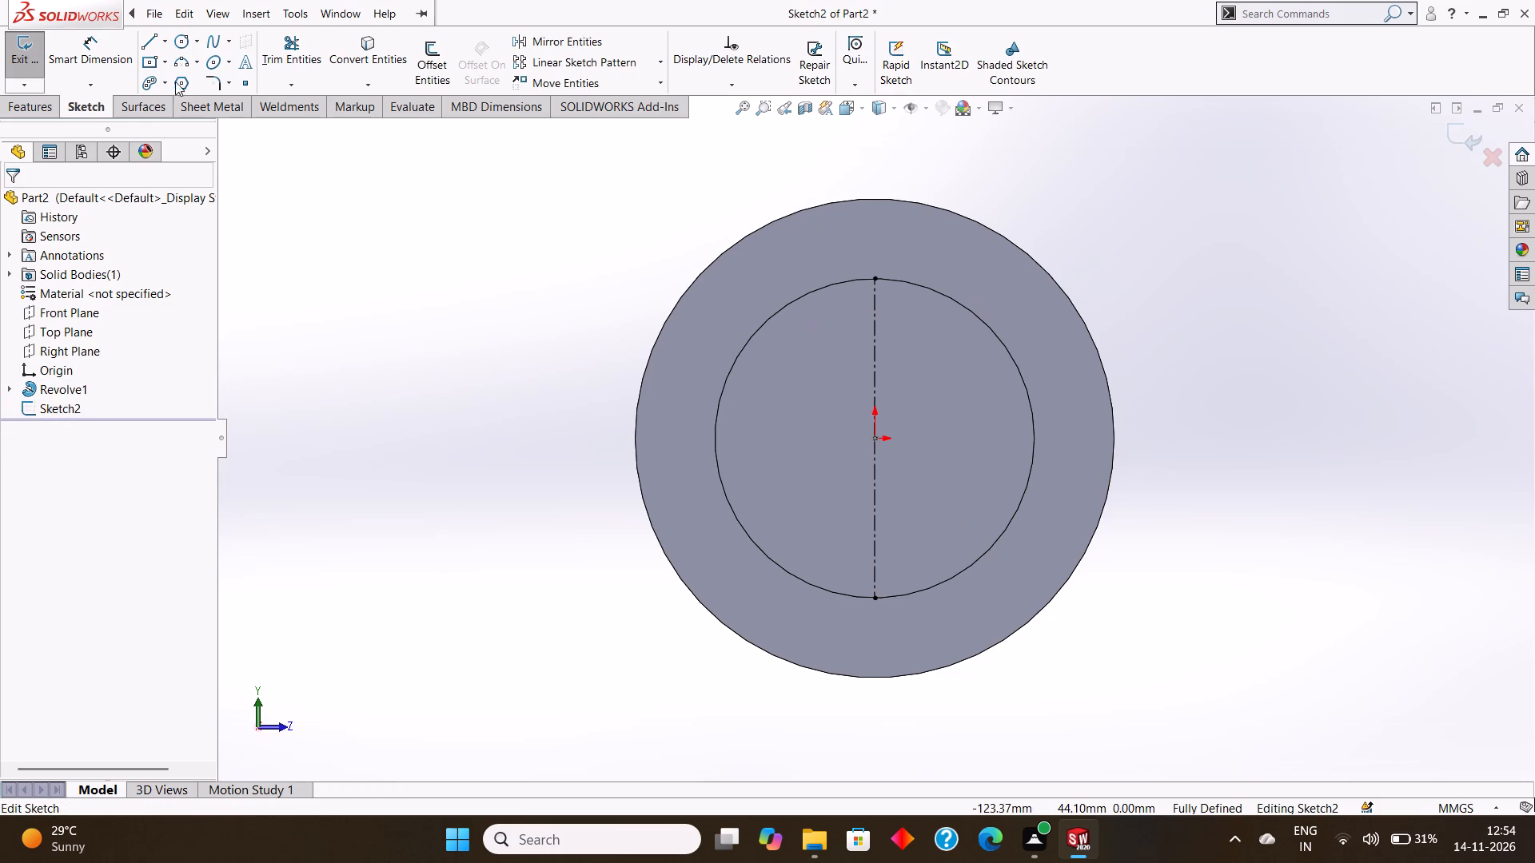
key("Escape")
left_click(277, 52)
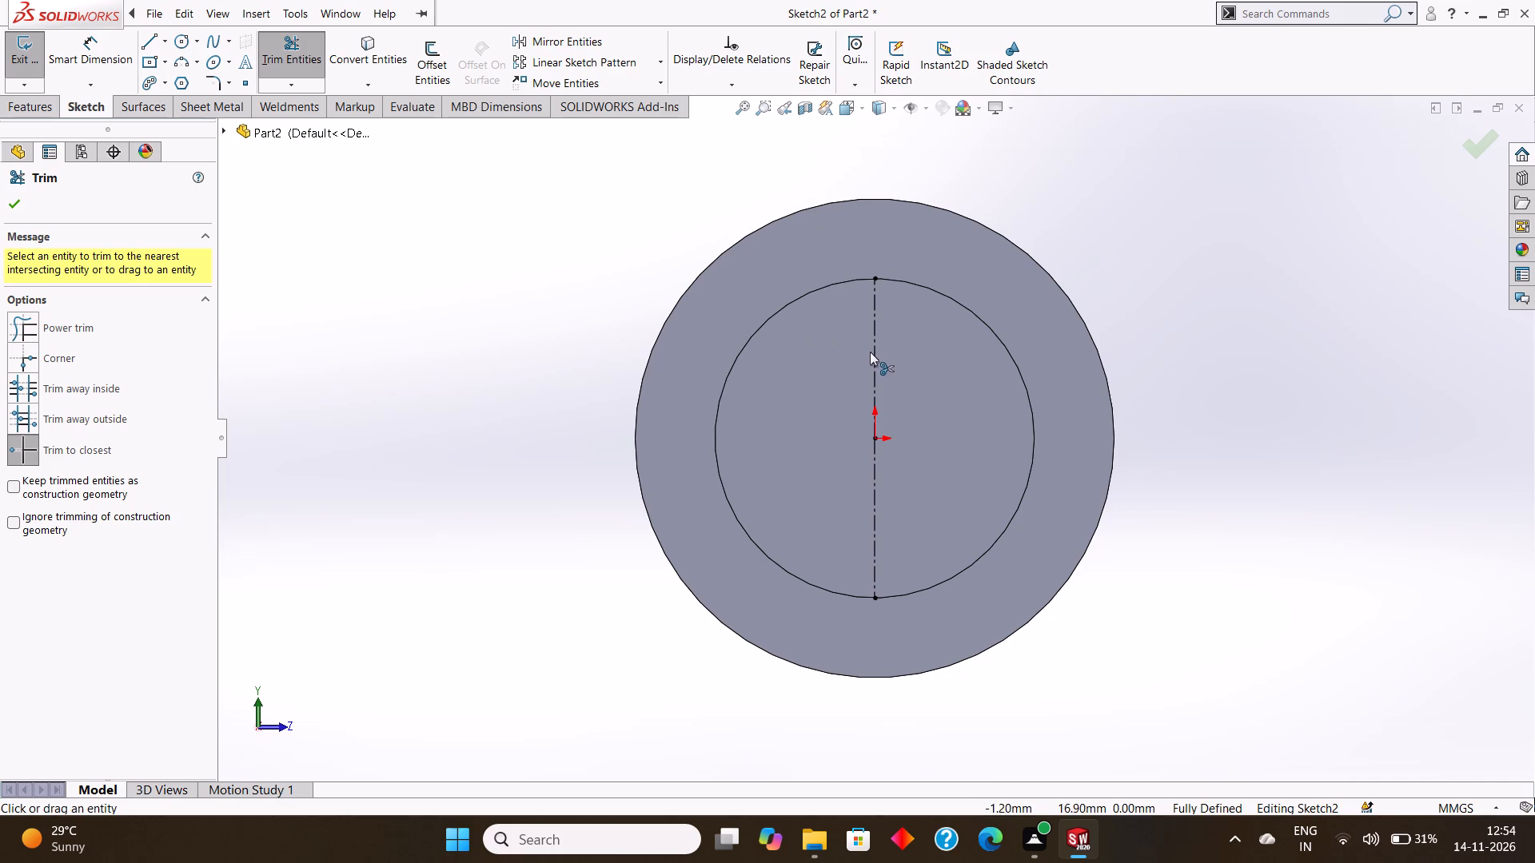
left_click(871, 355)
left_click(876, 484)
key("Escape")
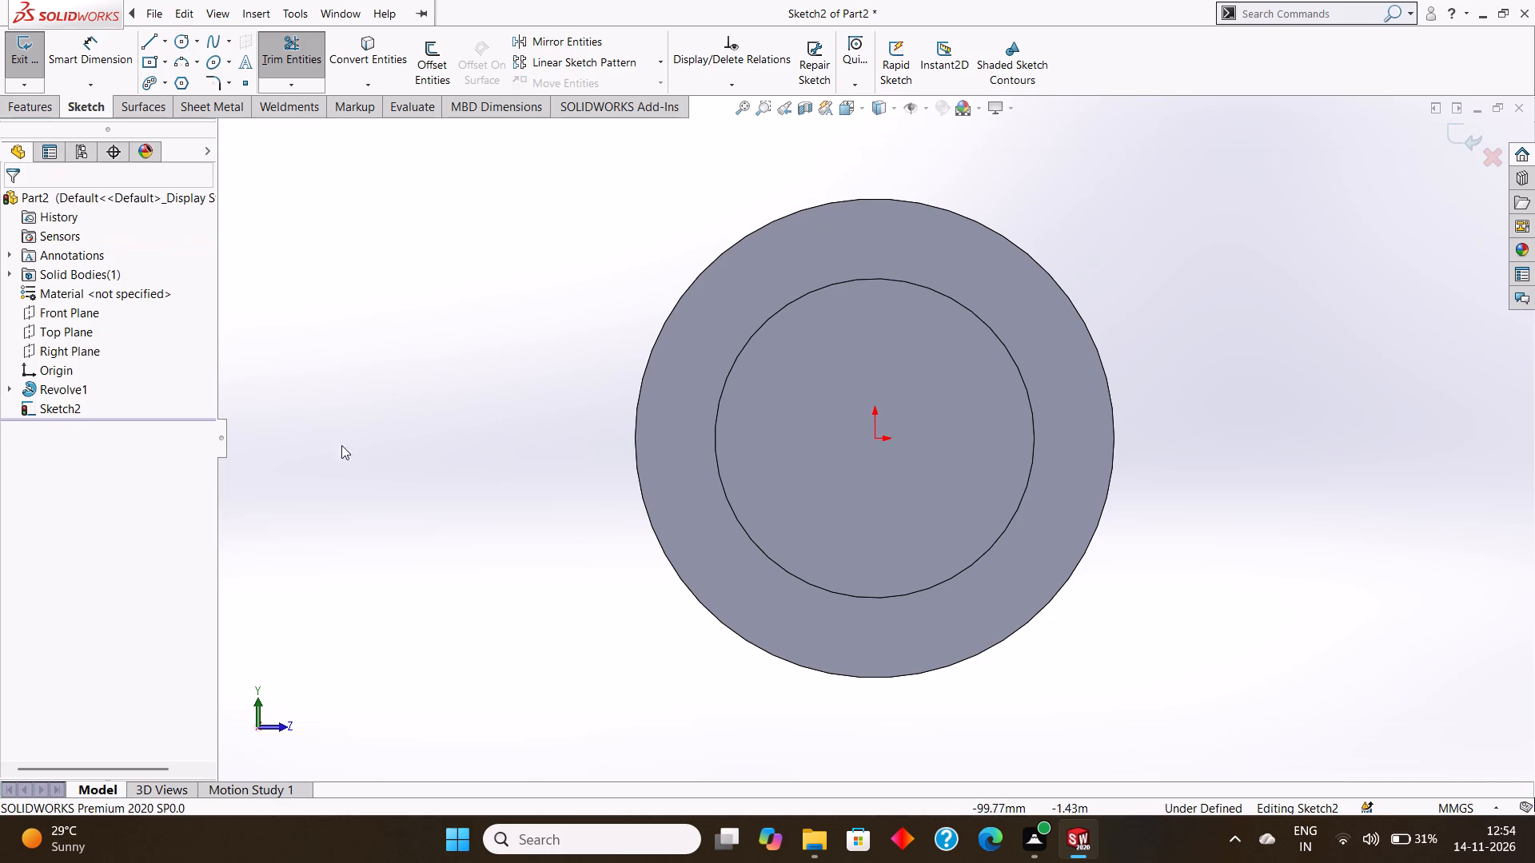
key("Escape")
left_click(7, 388)
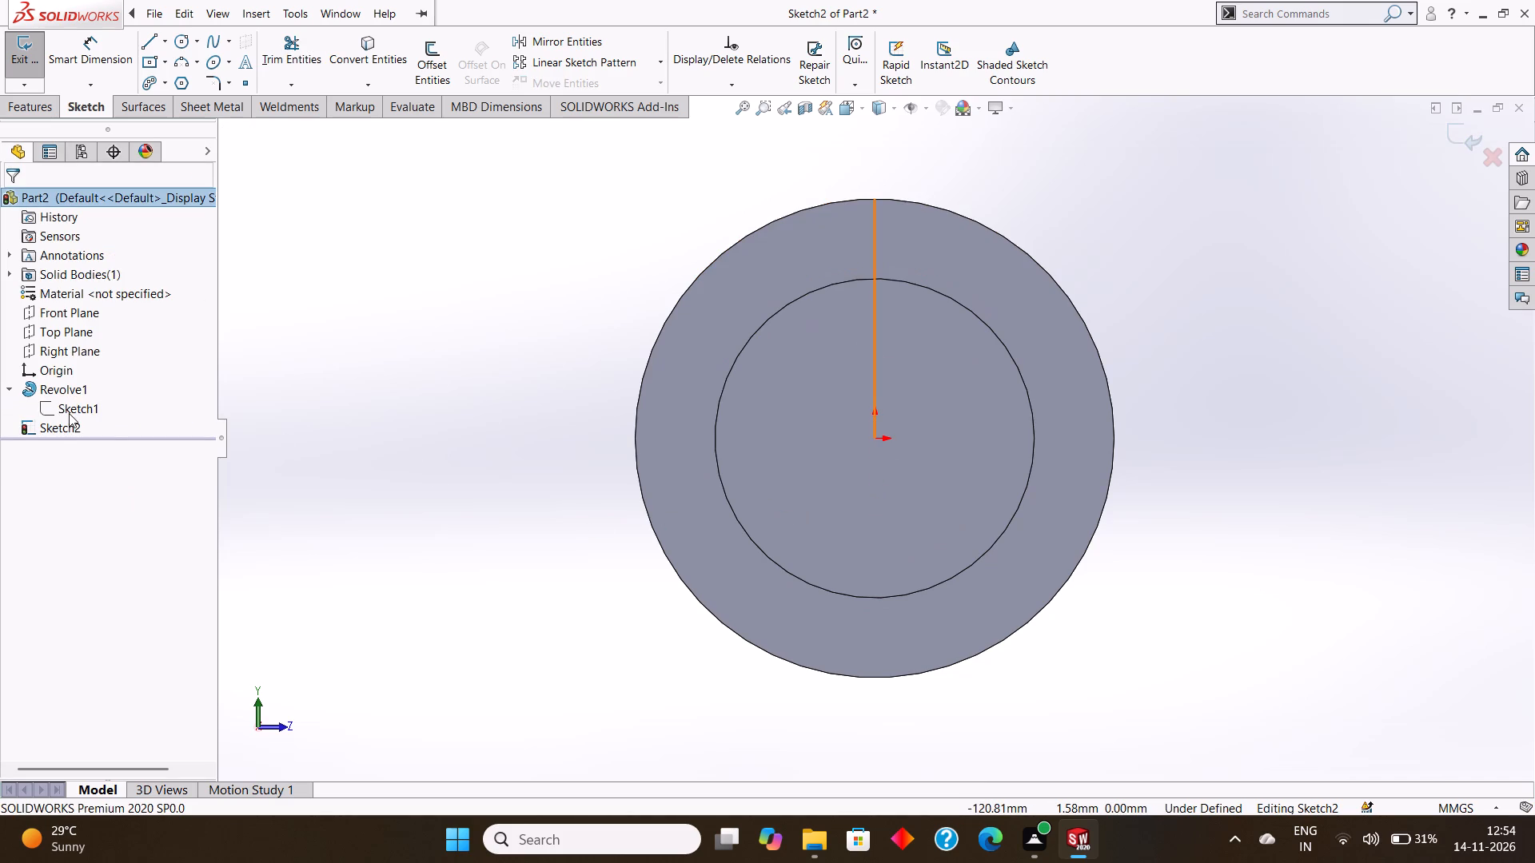
left_click(69, 413)
key("Escape")
key("Escape")
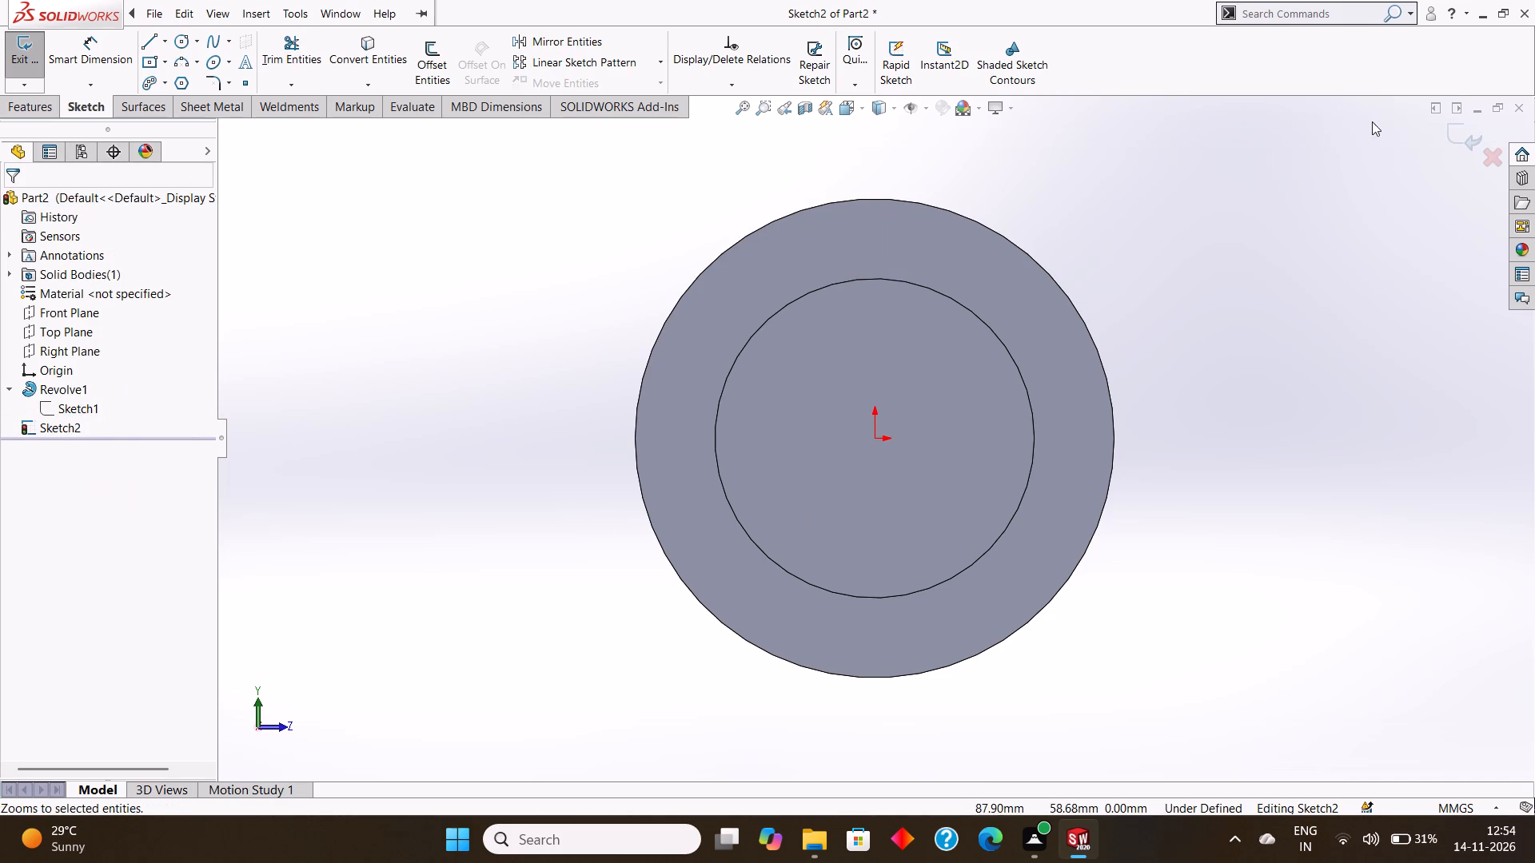
left_click(1461, 136)
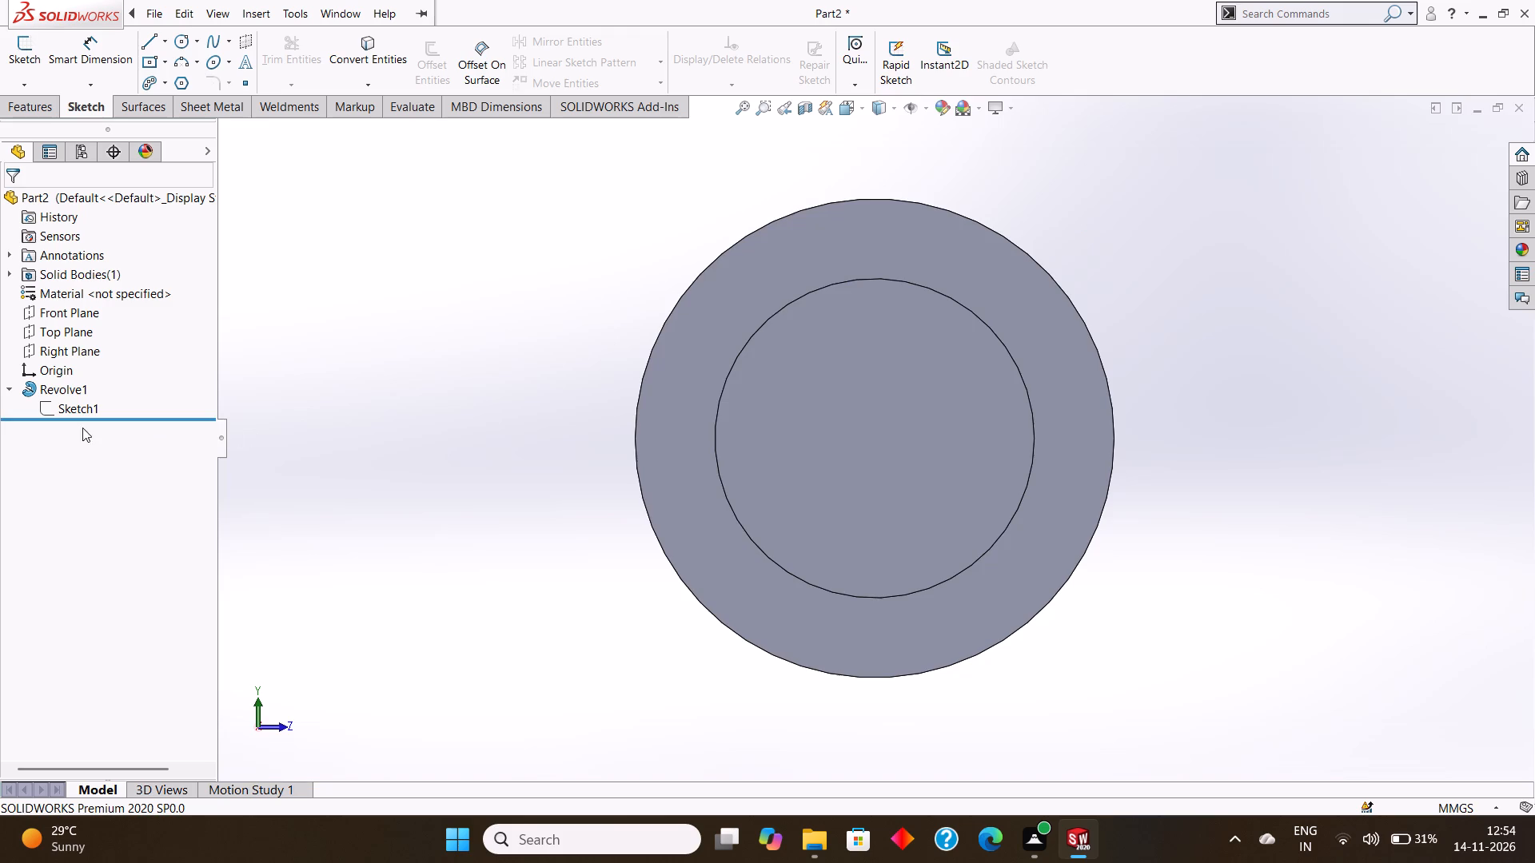
Open the revolve's profile sketch, examine its dimensioned outline against the stepped body from several angles, and exit without edits.
left_click(8, 384)
left_click(12, 388)
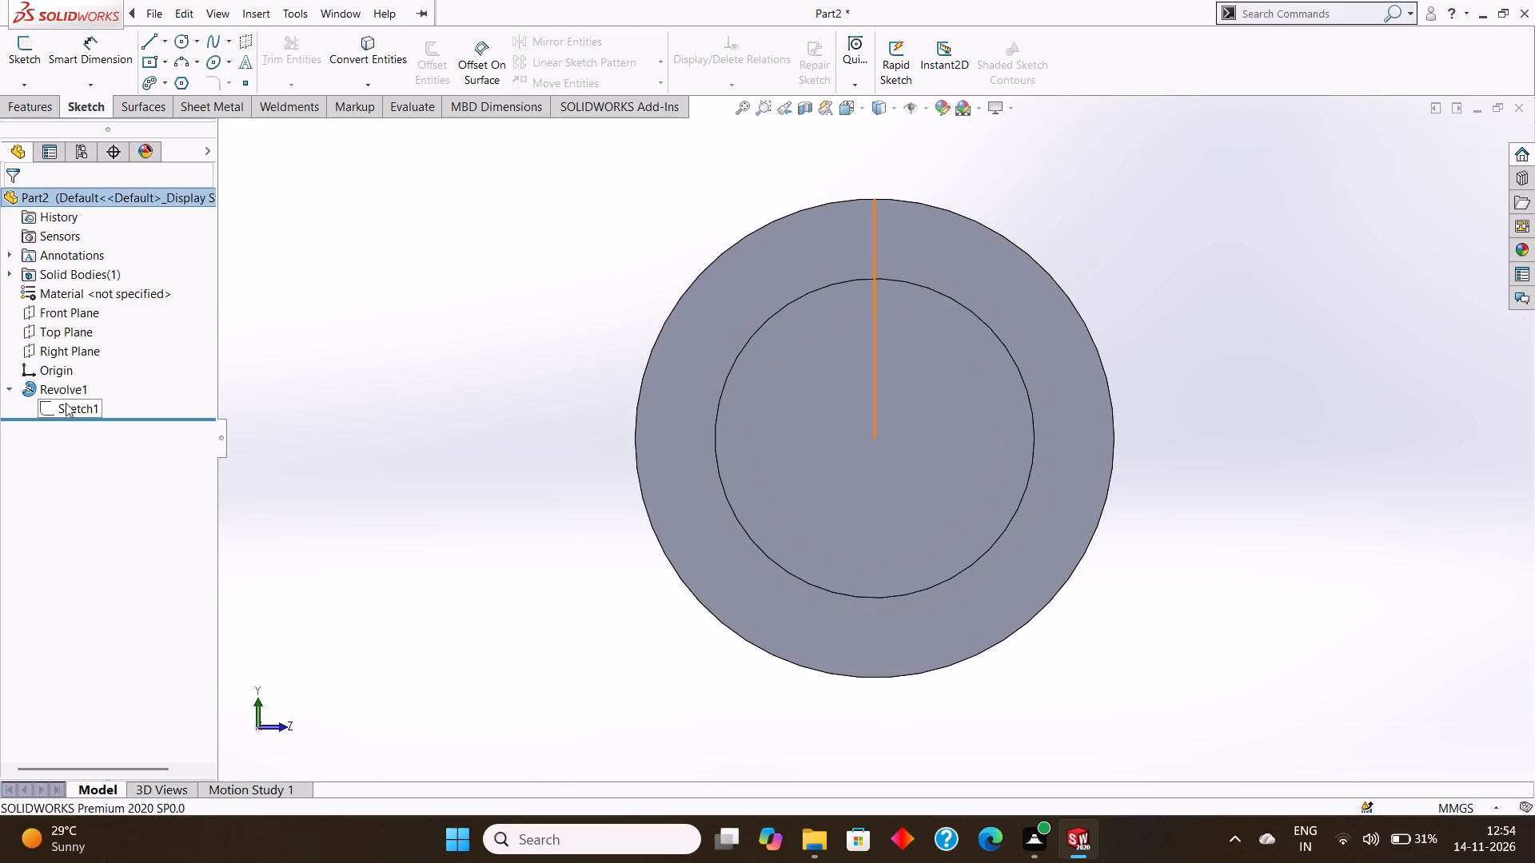
left_click(70, 406)
left_click(90, 359)
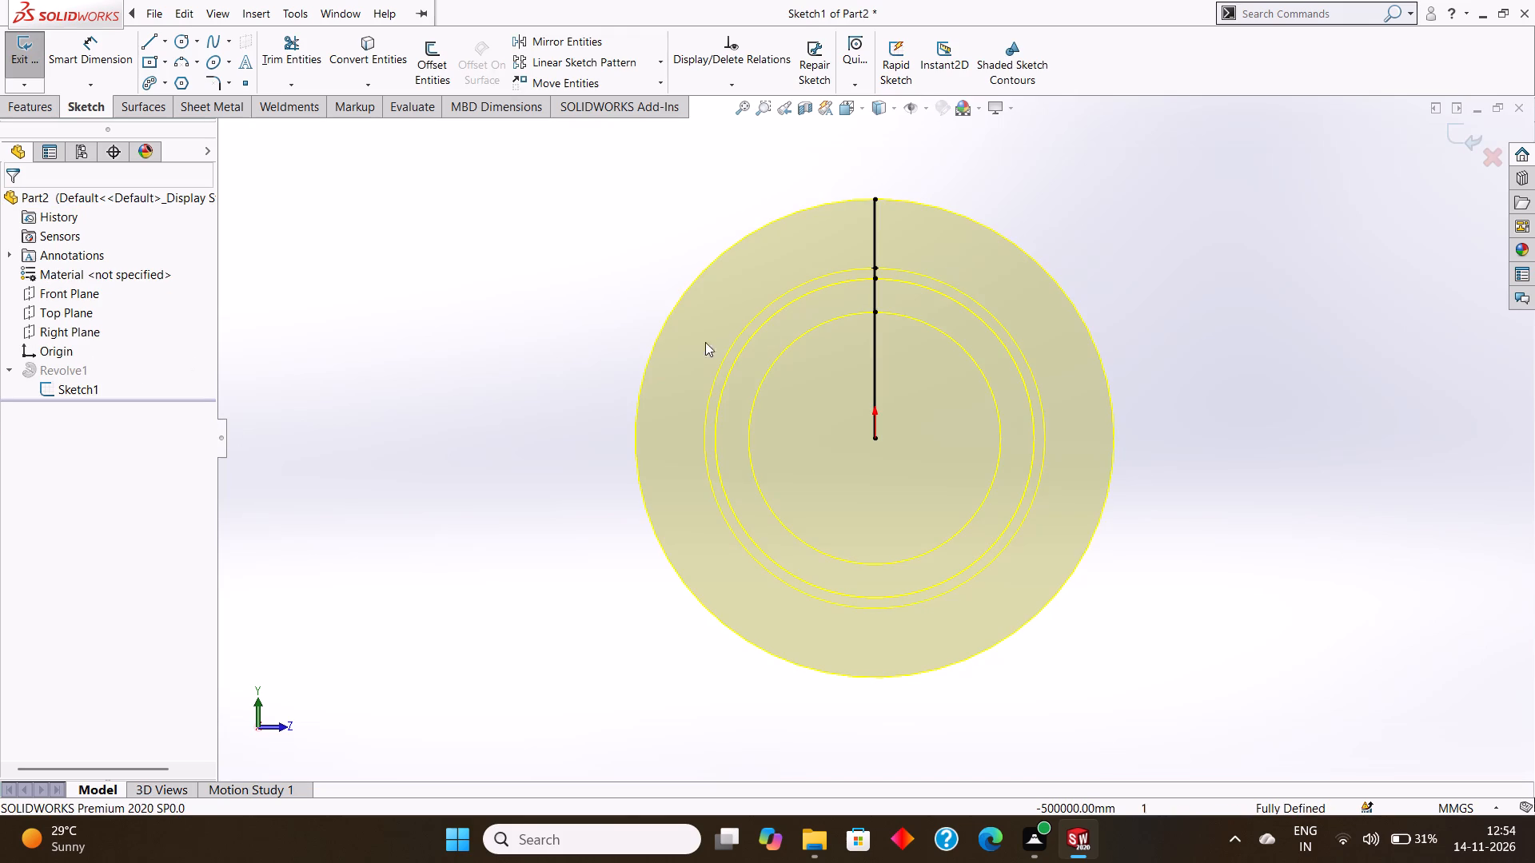
scroll(990, 276, "down", 4)
scroll(845, 331, "down", 2)
scroll(848, 340, "up", 7)
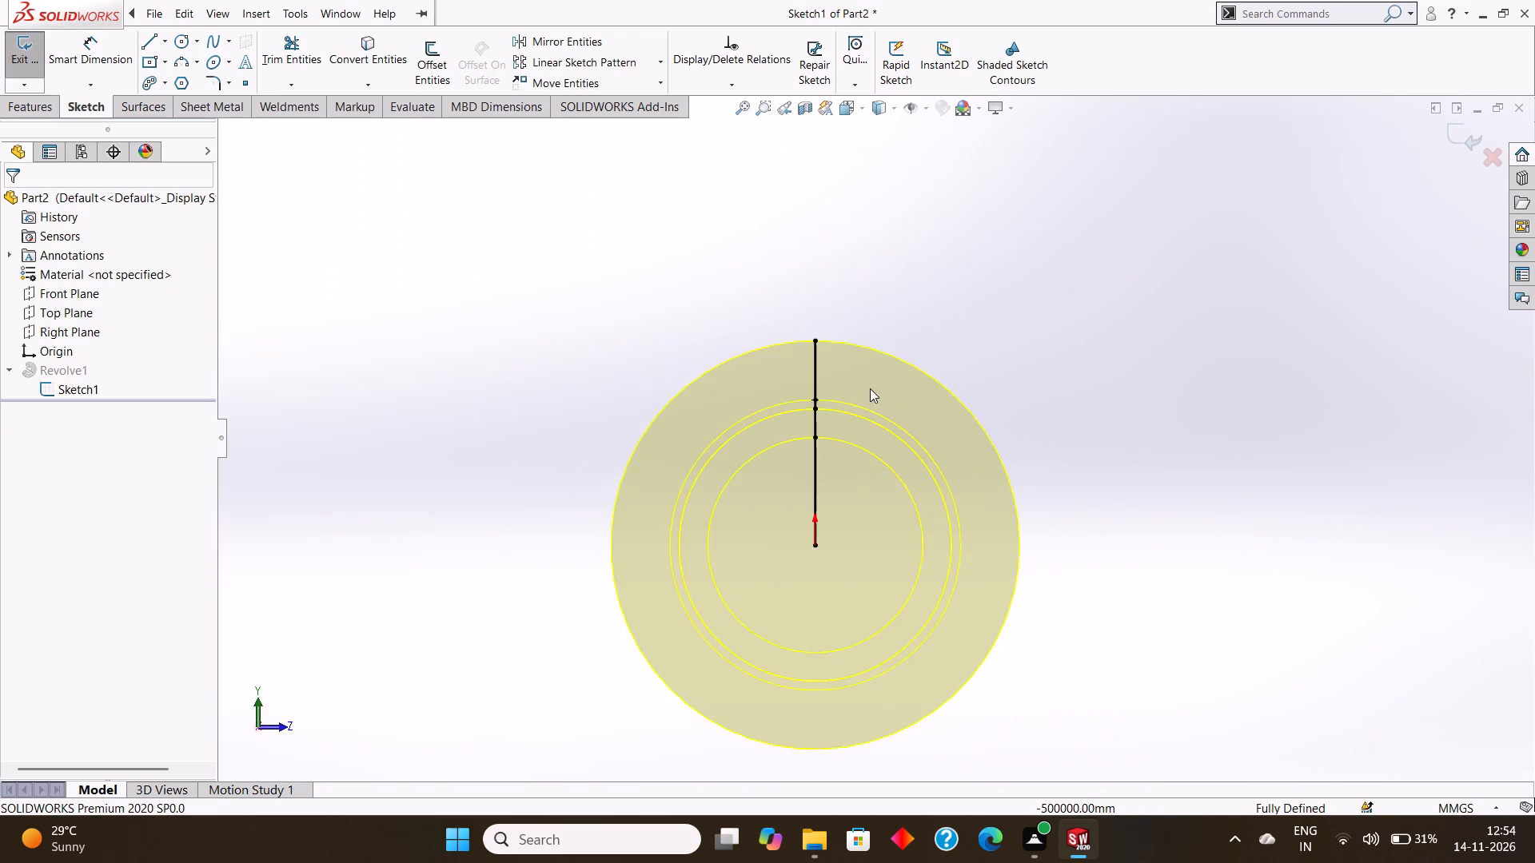
scroll(874, 432, "up", 2)
middle_click_drag(875, 449, 804, 714)
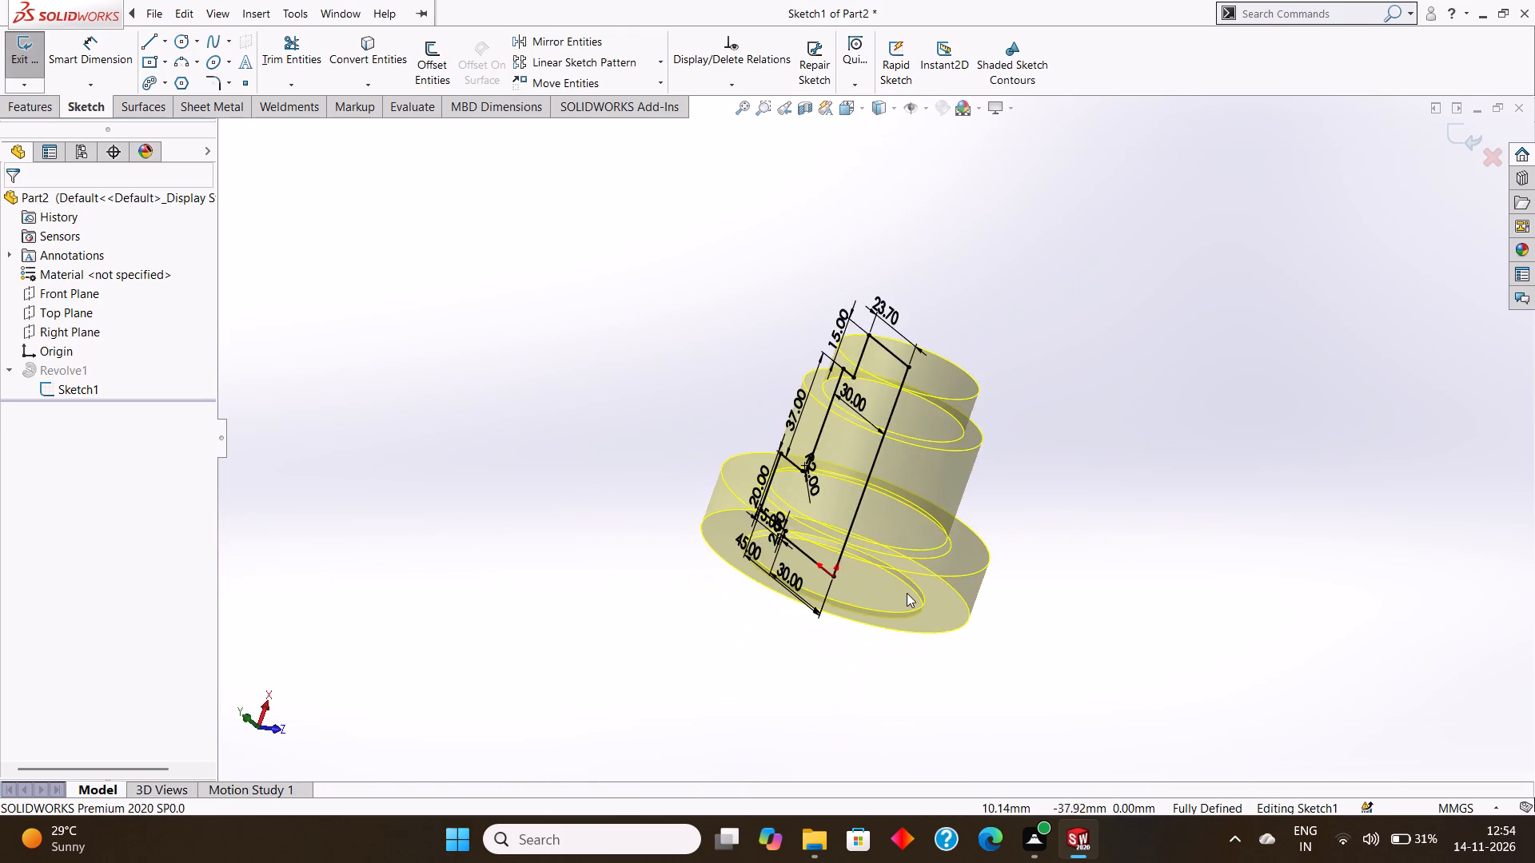
middle_click_drag(903, 589, 929, 691)
middle_click_drag(919, 478, 815, 447)
middle_click_drag(876, 476, 845, 490)
scroll(851, 513, "down", 2)
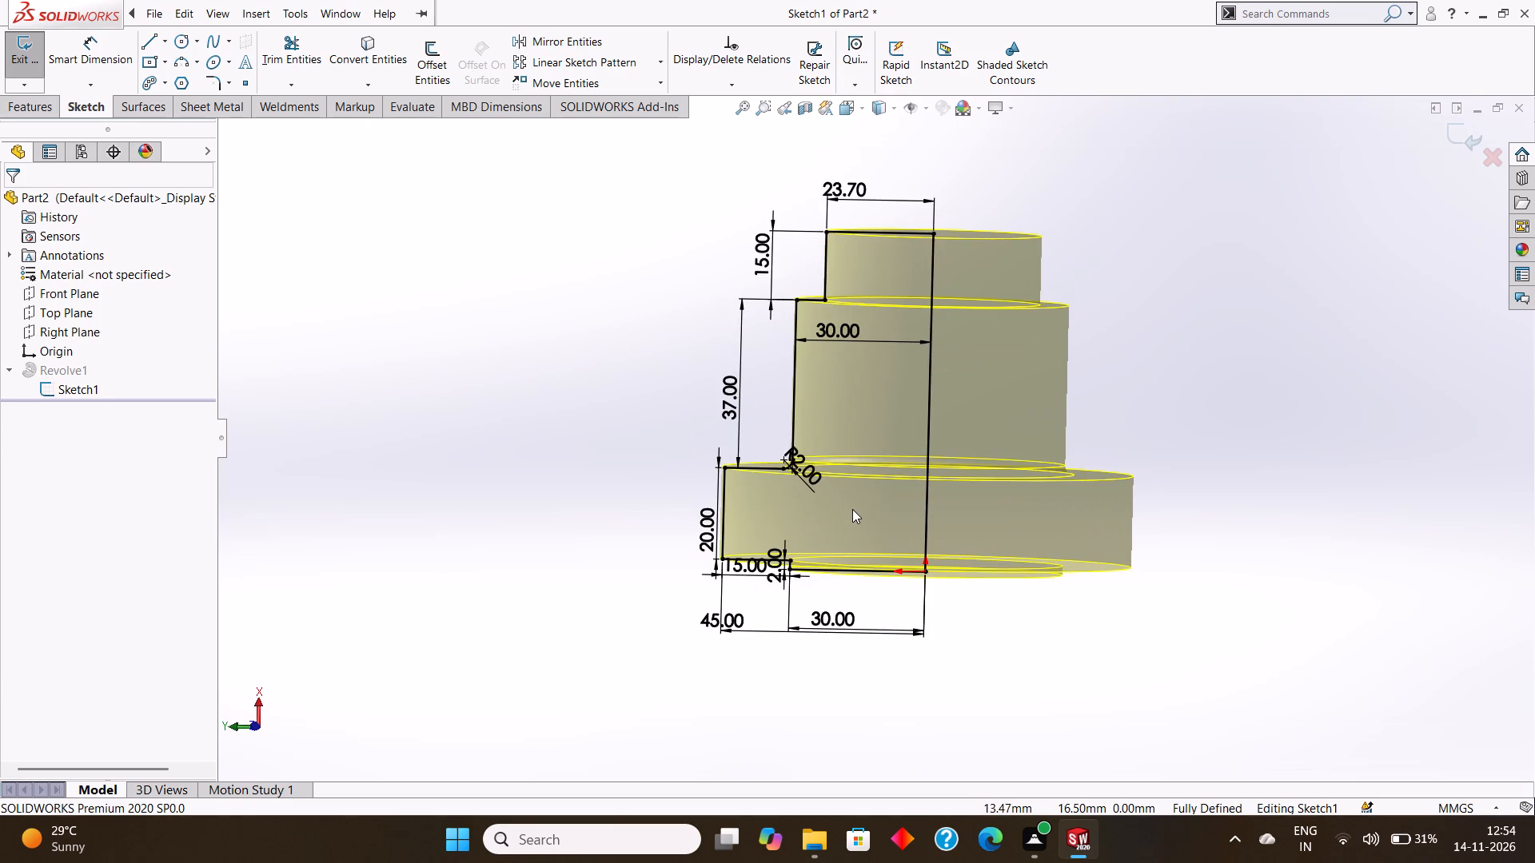
middle_click_drag(853, 503, 861, 539)
middle_click_drag(887, 520, 883, 520)
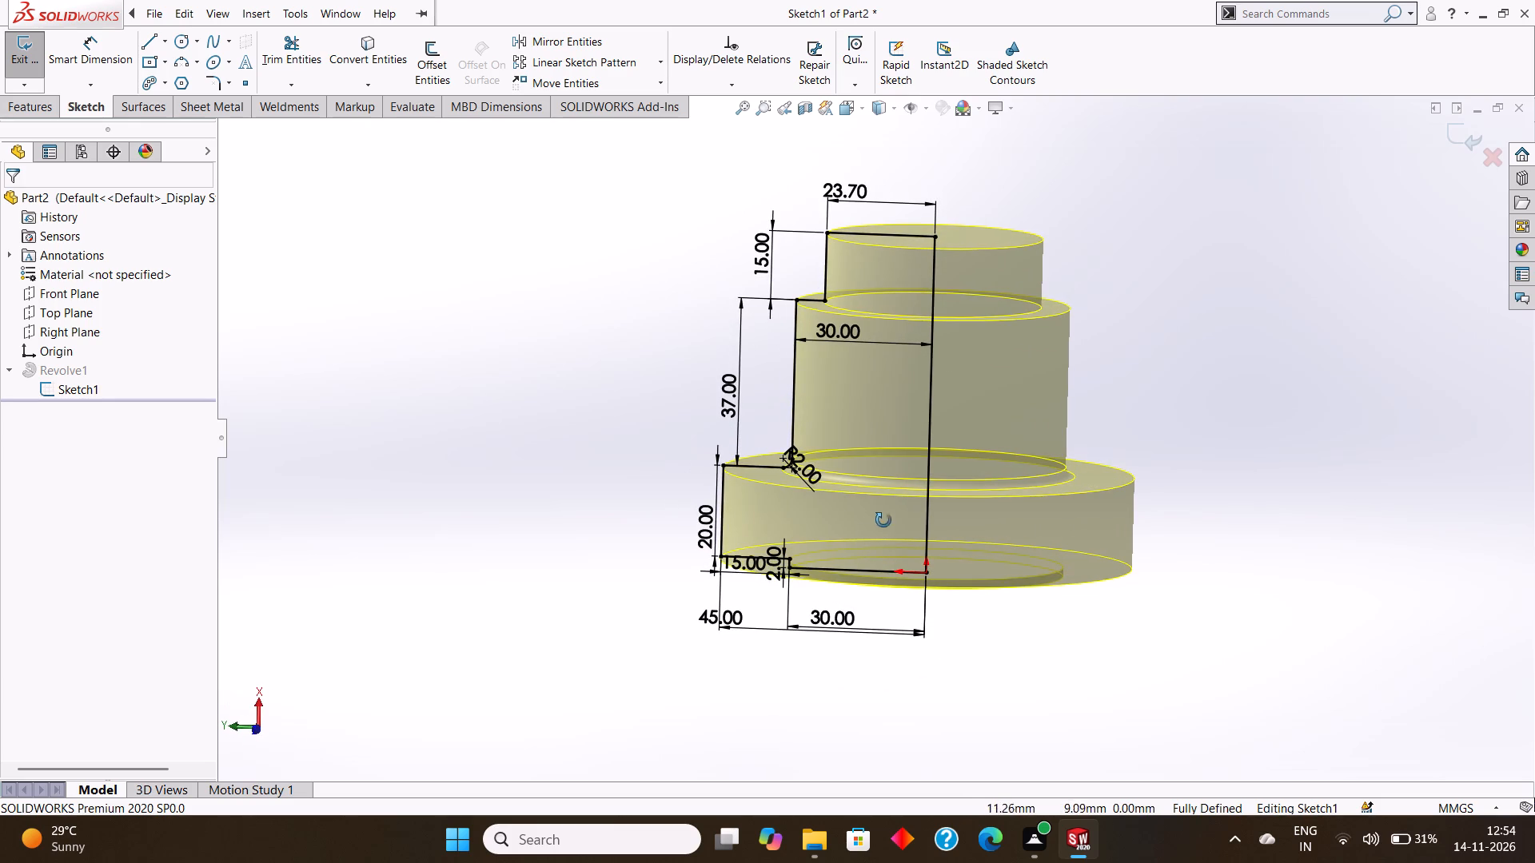
middle_click_drag(883, 520, 859, 515)
middle_click_drag(911, 495, 910, 521)
middle_click_drag(928, 487, 919, 521)
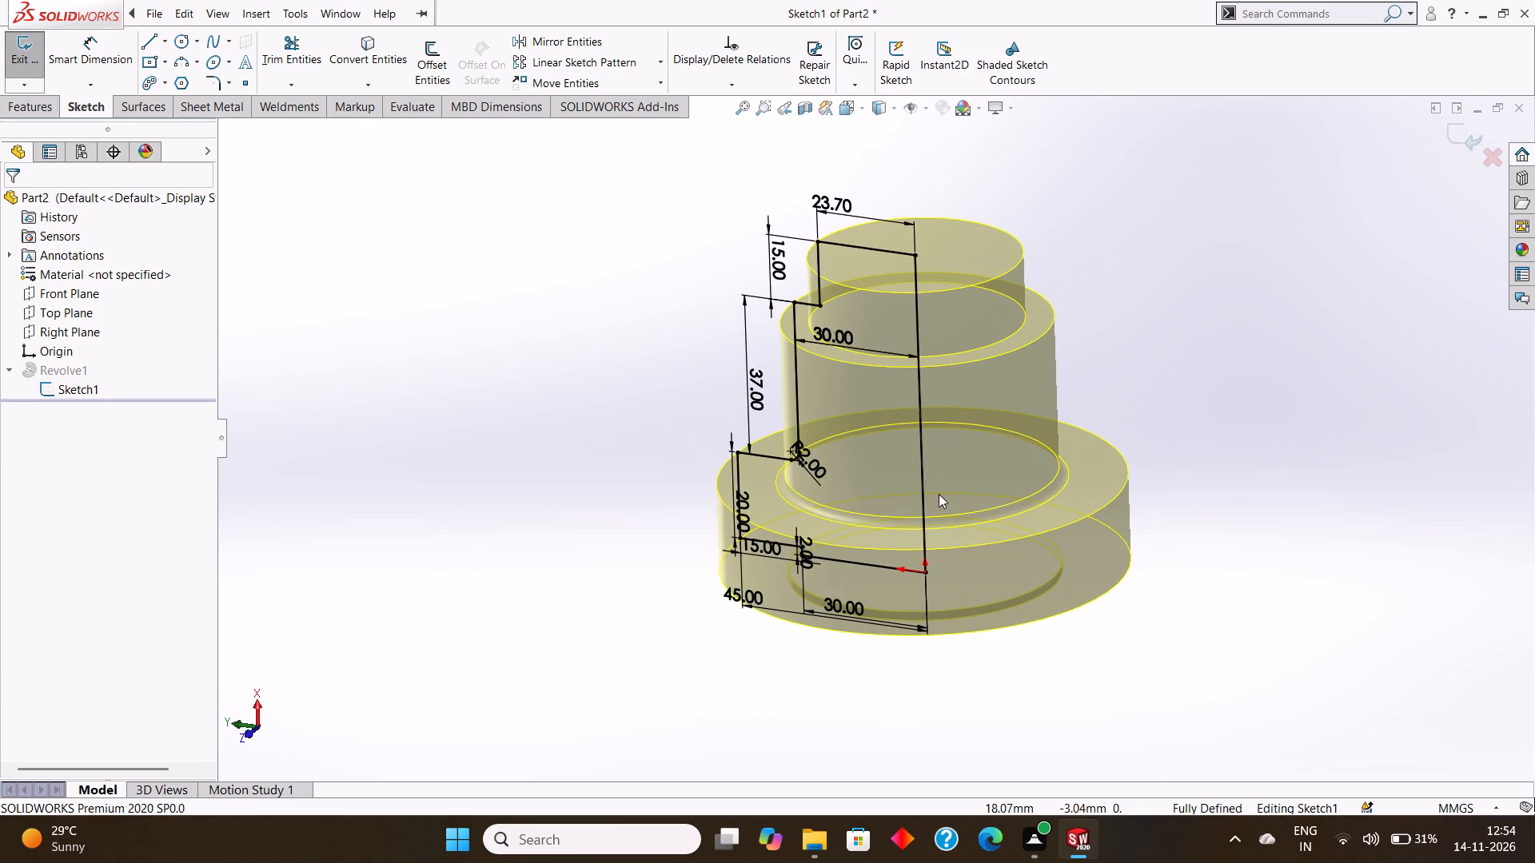
middle_click_drag(939, 494, 936, 508)
middle_click_drag(938, 503, 938, 514)
middle_click_drag(950, 507, 950, 522)
middle_click_drag(957, 504, 954, 526)
middle_click_drag(961, 506, 959, 515)
key("Escape")
key("Escape")
key("Escape")
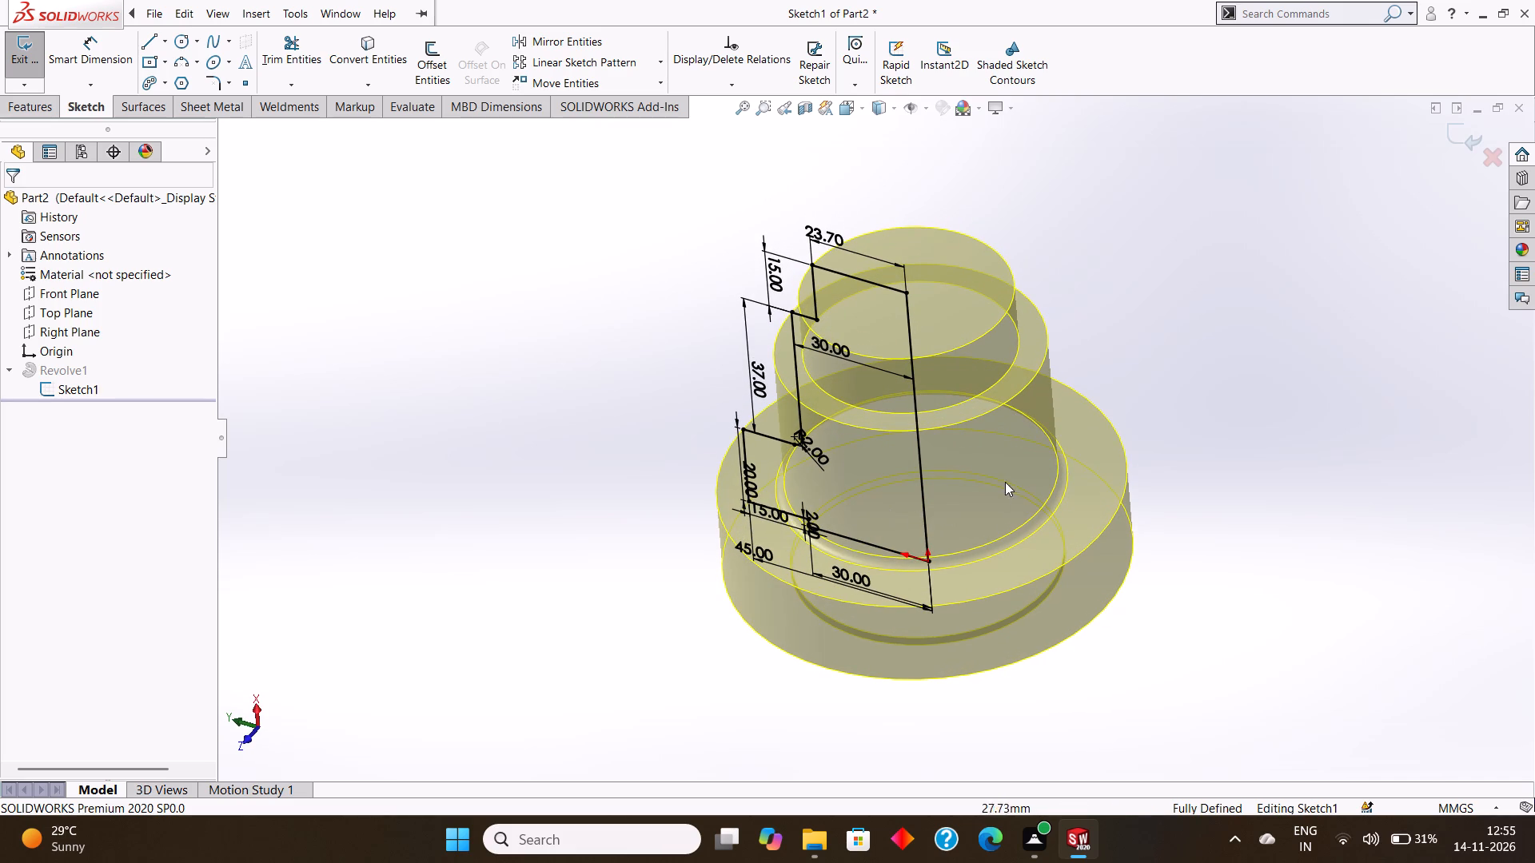
key("Escape")
key("Escape")
key("Escape")
key("Escape")
key("Escape")
key("Escape")
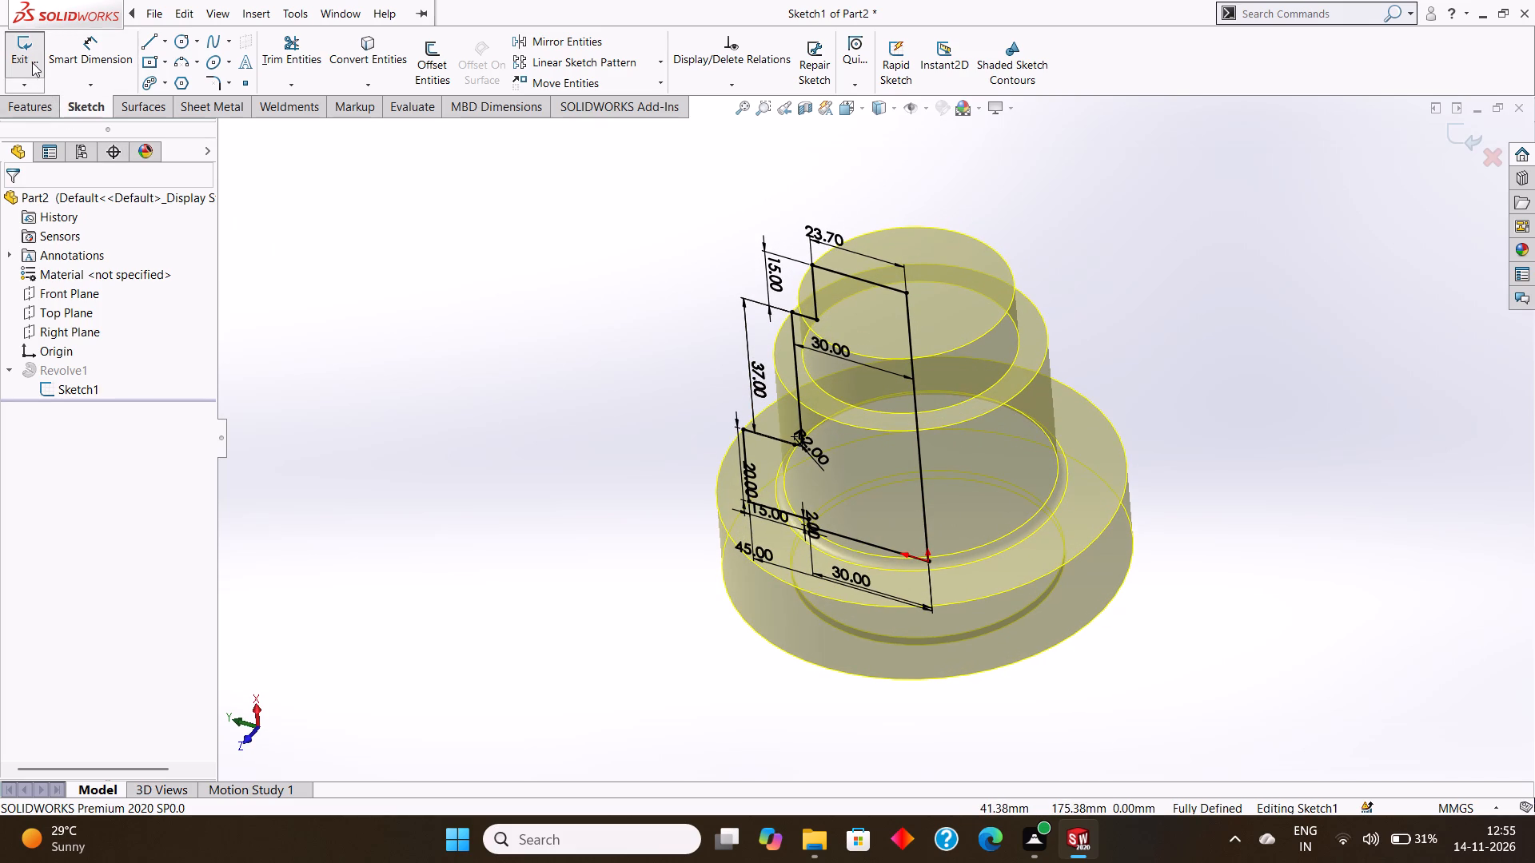
left_click(31, 61)
left_click(570, 294)
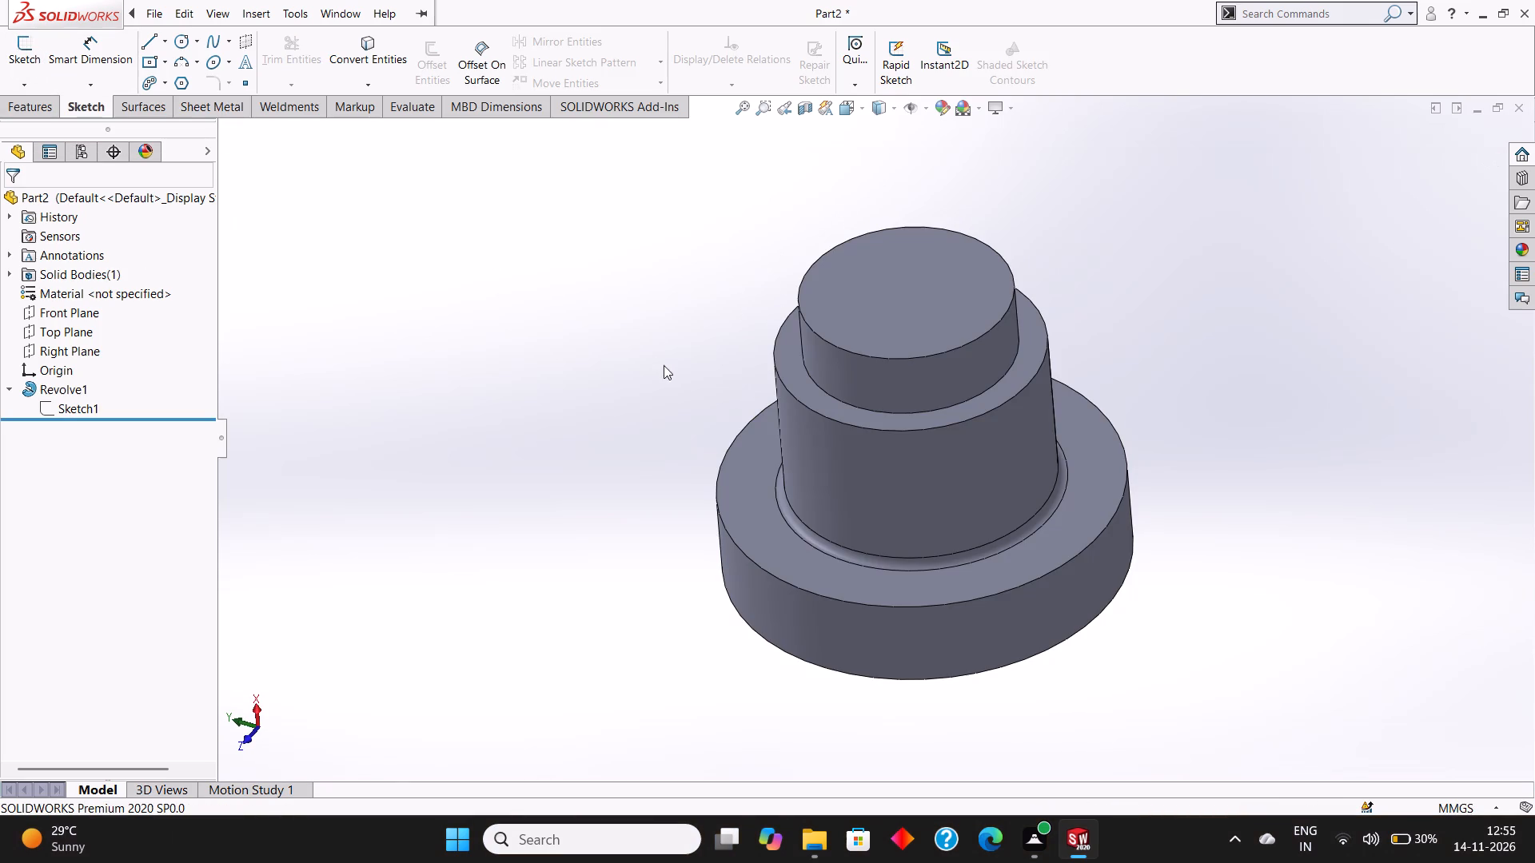
Examine the solid's narrow end and the stepped side of the flange from several angles.
middle_click_drag(664, 366, 649, 331)
scroll(700, 388, "up", 2)
middle_click_drag(698, 389, 698, 443)
middle_click_drag(740, 450, 716, 444)
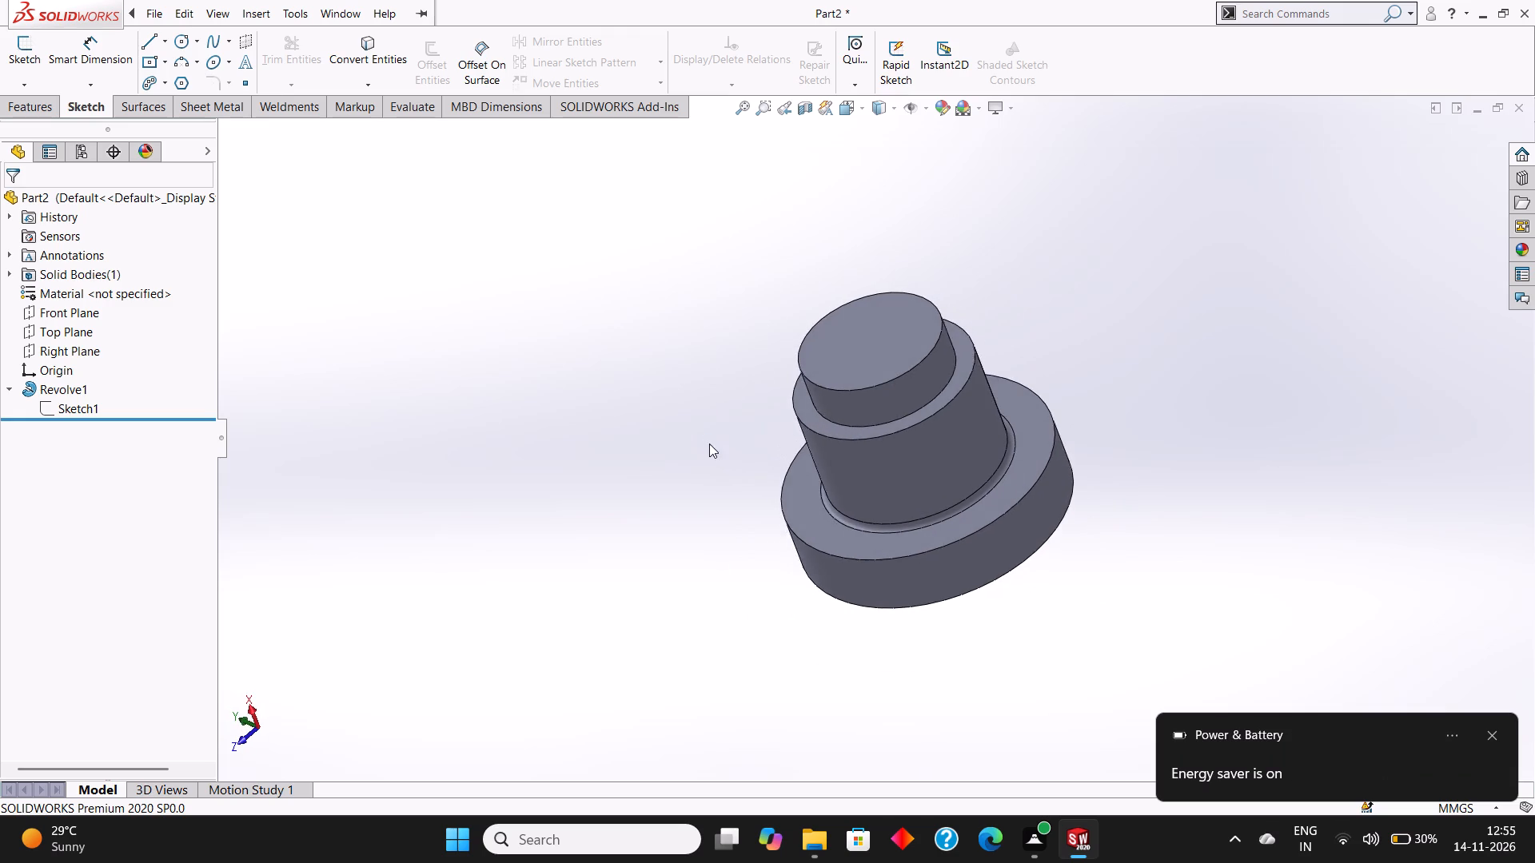
middle_click_drag(705, 445, 710, 493)
middle_click_drag(686, 448, 688, 463)
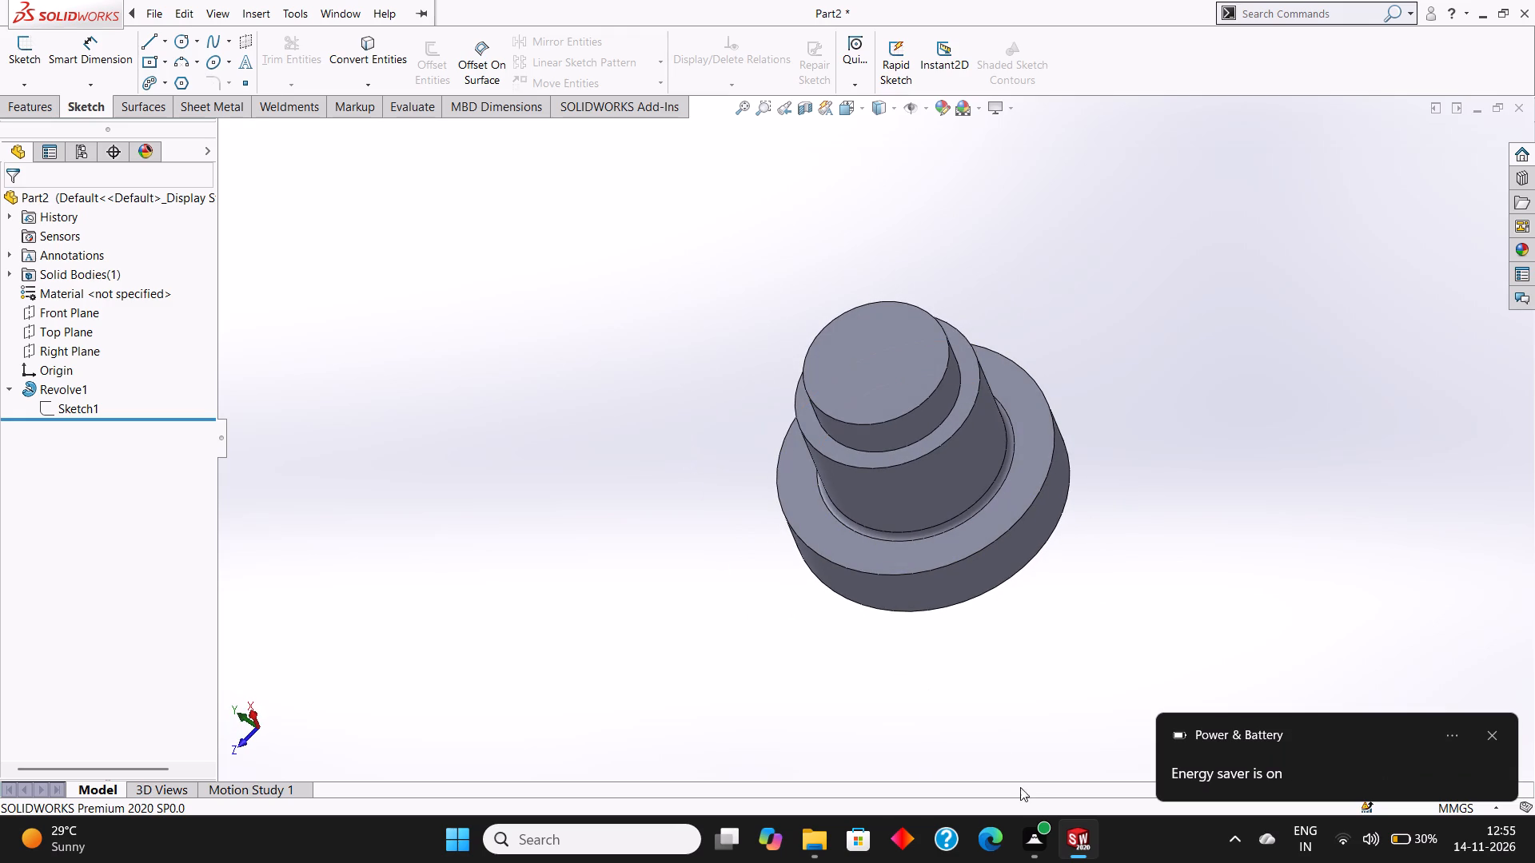
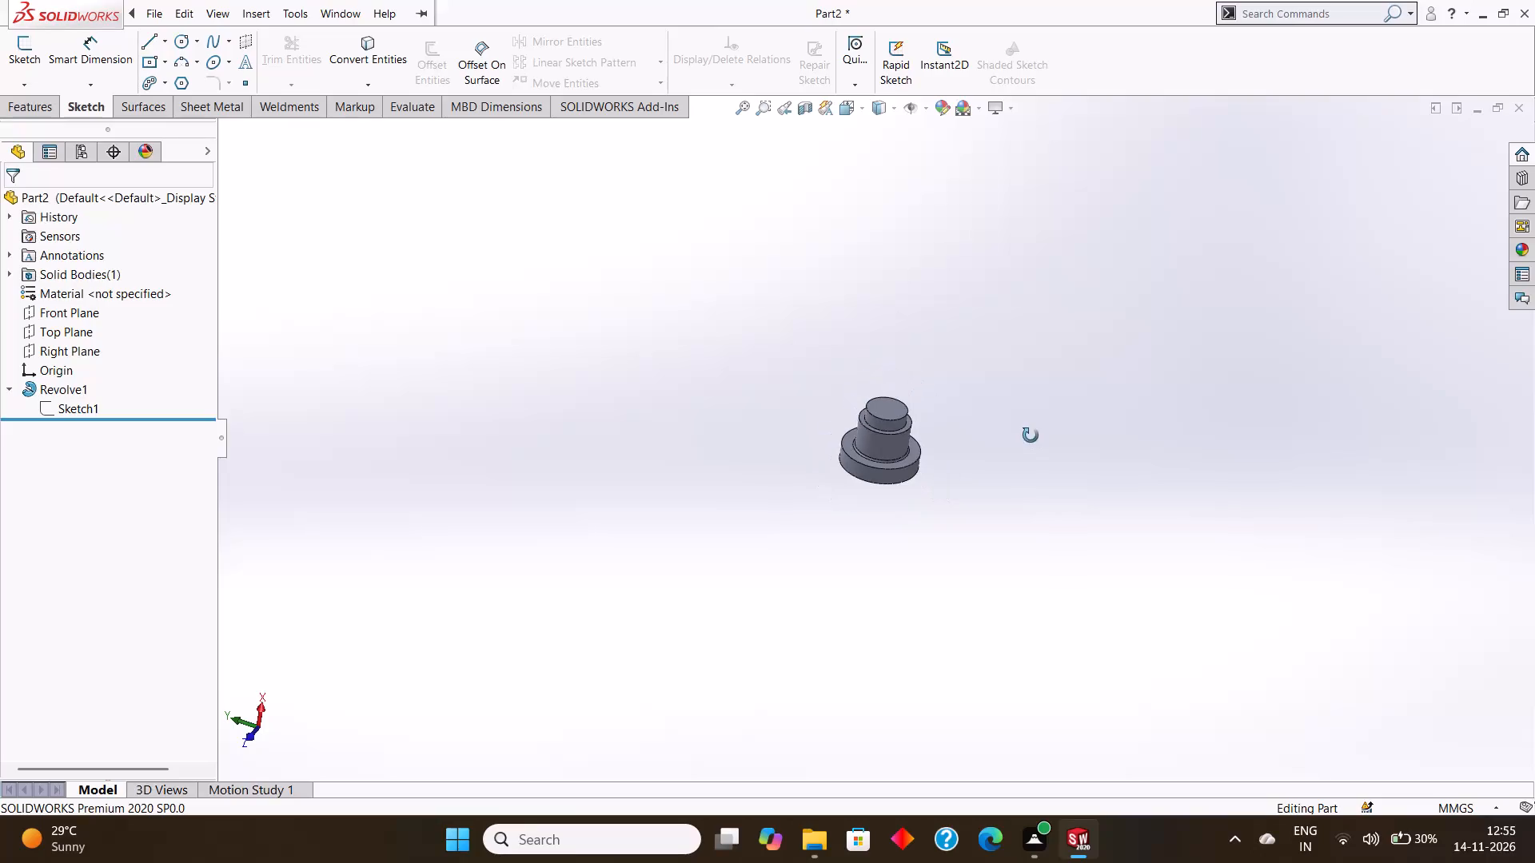
Examine the stepped side of the revolved solid and its flange from several angles.
scroll(903, 434, "down", 4)
middle_click_drag(1044, 392, 1039, 422)
scroll(1044, 392, "down", 1)
scroll(1039, 421, "up", 4)
middle_click_drag(1023, 423, 1007, 402)
scroll(901, 428, "down", 3)
middle_click_drag(902, 450, 903, 410)
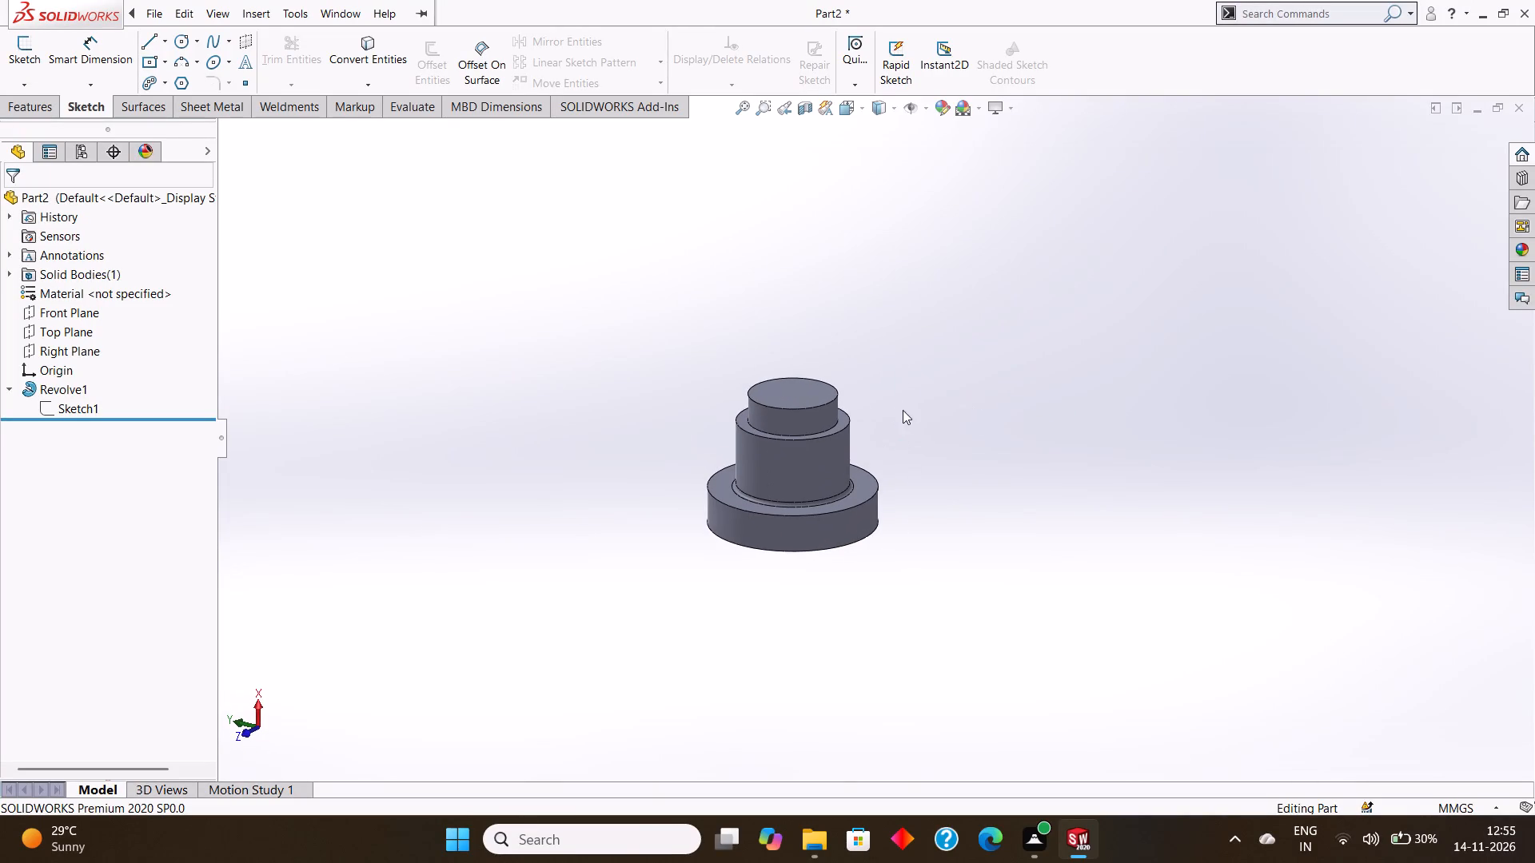
middle_click_drag(940, 434, 967, 451)
middle_click_drag(970, 451, 939, 437)
middle_click_drag(935, 435, 935, 495)
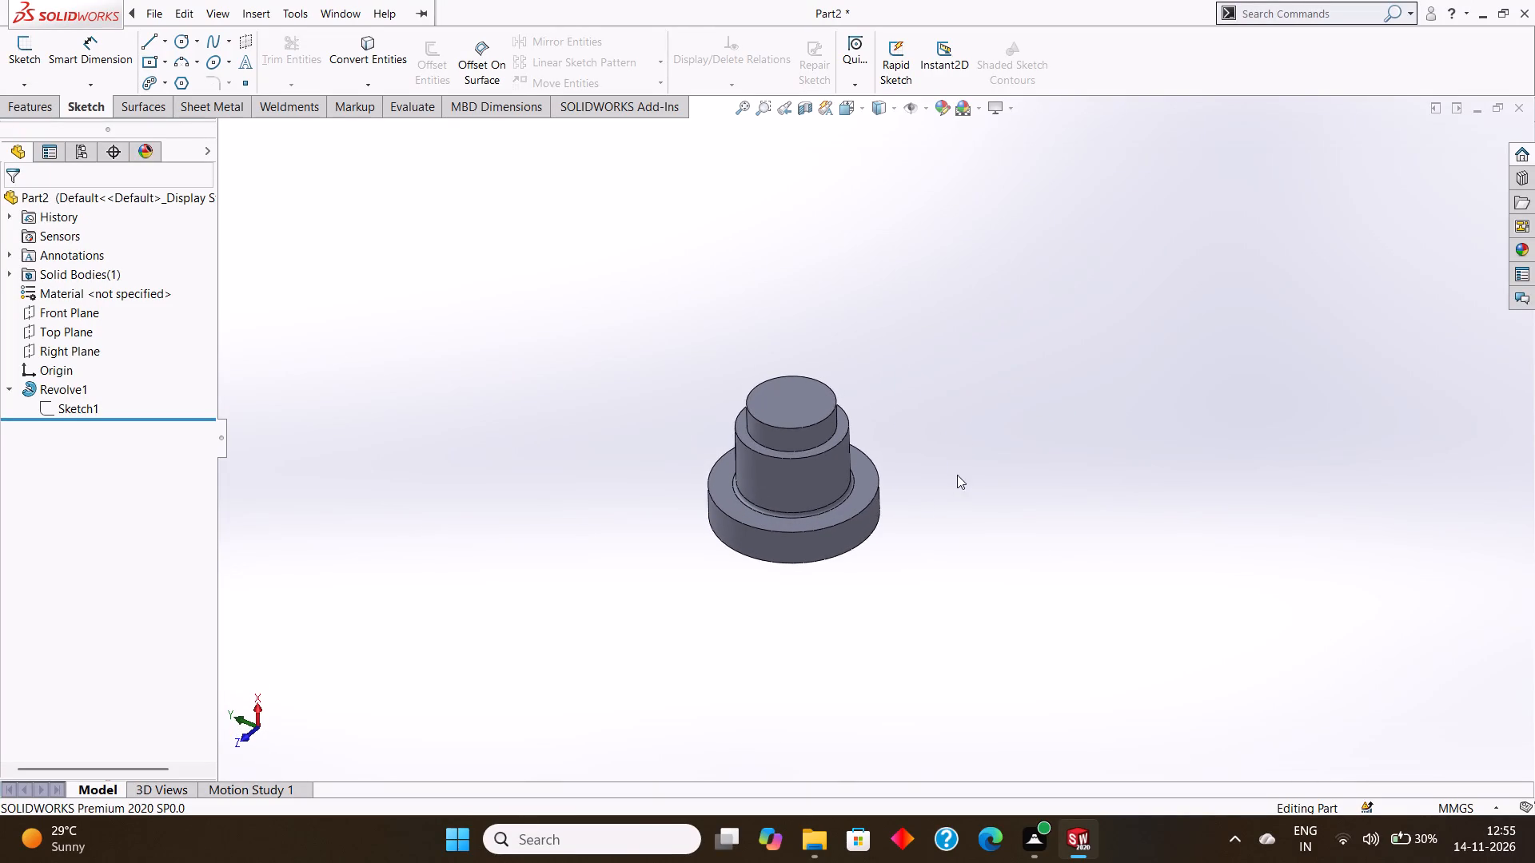
middle_click_drag(957, 475, 935, 468)
middle_click_drag(944, 465, 953, 480)
middle_click_drag(971, 470, 973, 483)
middle_click_drag(999, 454, 999, 469)
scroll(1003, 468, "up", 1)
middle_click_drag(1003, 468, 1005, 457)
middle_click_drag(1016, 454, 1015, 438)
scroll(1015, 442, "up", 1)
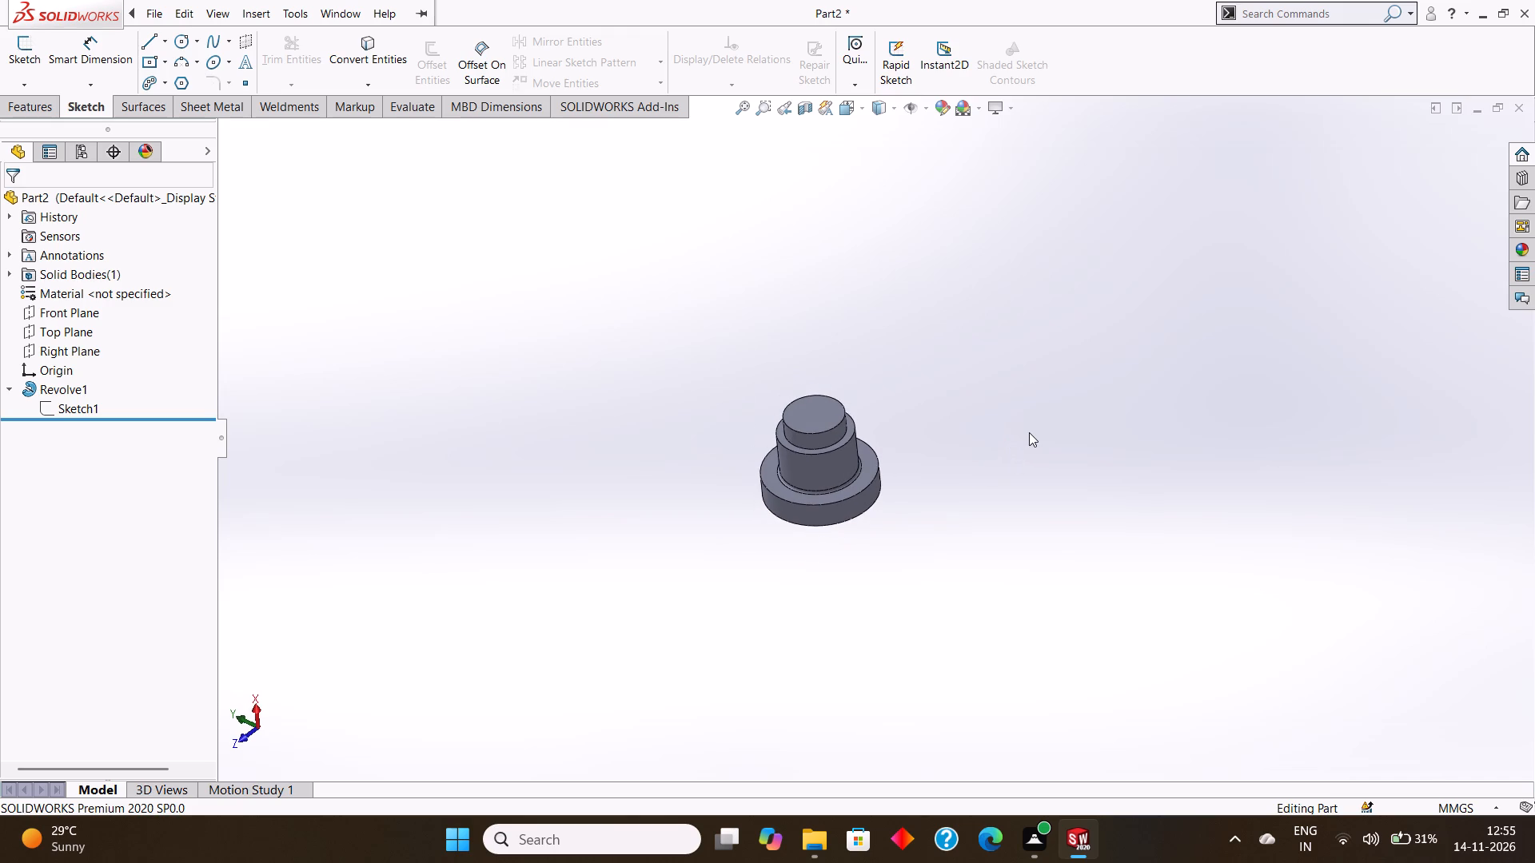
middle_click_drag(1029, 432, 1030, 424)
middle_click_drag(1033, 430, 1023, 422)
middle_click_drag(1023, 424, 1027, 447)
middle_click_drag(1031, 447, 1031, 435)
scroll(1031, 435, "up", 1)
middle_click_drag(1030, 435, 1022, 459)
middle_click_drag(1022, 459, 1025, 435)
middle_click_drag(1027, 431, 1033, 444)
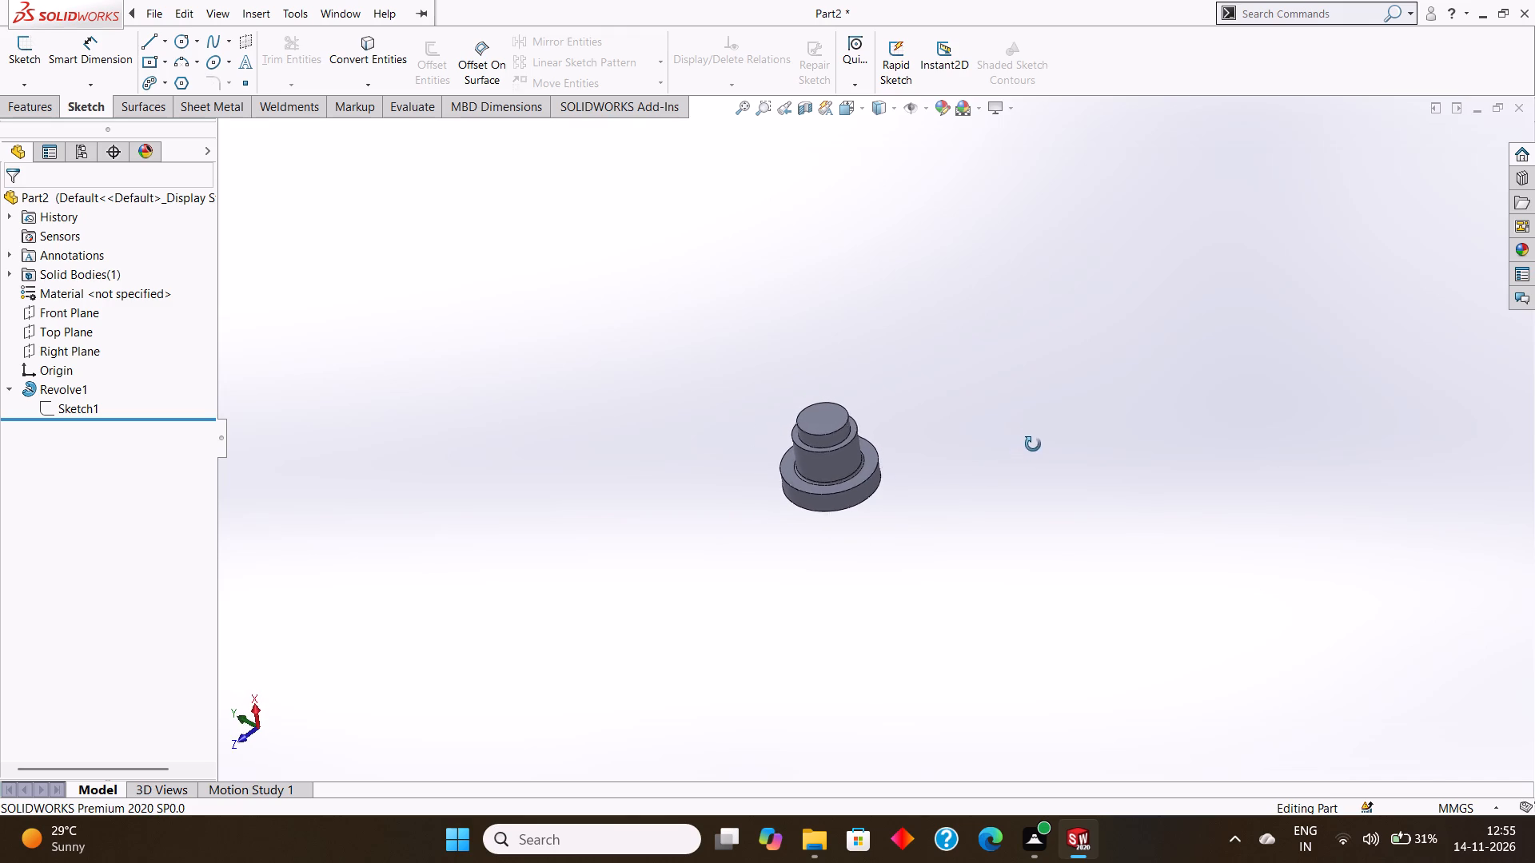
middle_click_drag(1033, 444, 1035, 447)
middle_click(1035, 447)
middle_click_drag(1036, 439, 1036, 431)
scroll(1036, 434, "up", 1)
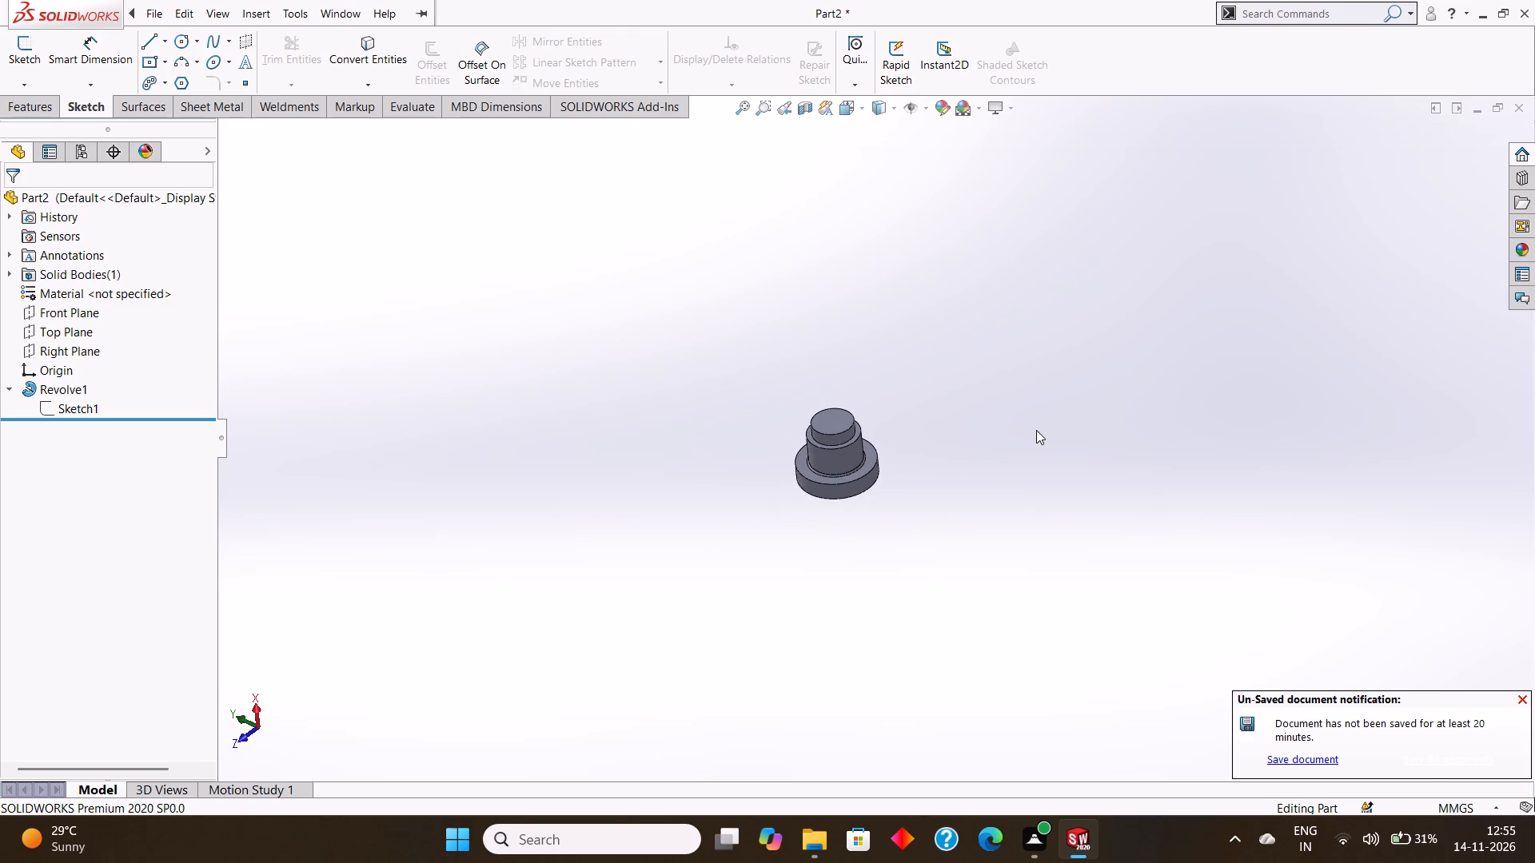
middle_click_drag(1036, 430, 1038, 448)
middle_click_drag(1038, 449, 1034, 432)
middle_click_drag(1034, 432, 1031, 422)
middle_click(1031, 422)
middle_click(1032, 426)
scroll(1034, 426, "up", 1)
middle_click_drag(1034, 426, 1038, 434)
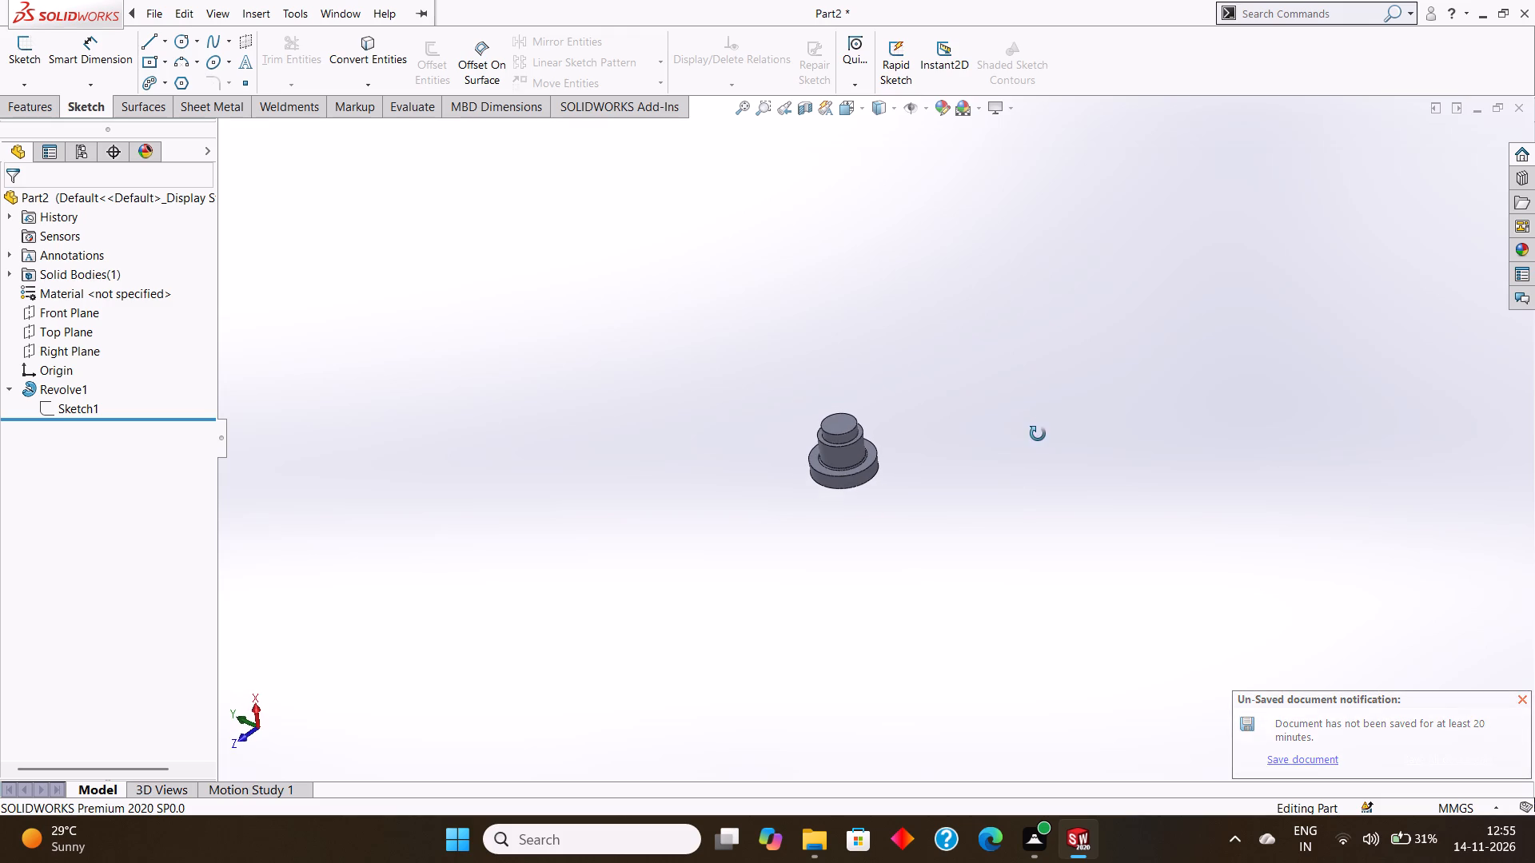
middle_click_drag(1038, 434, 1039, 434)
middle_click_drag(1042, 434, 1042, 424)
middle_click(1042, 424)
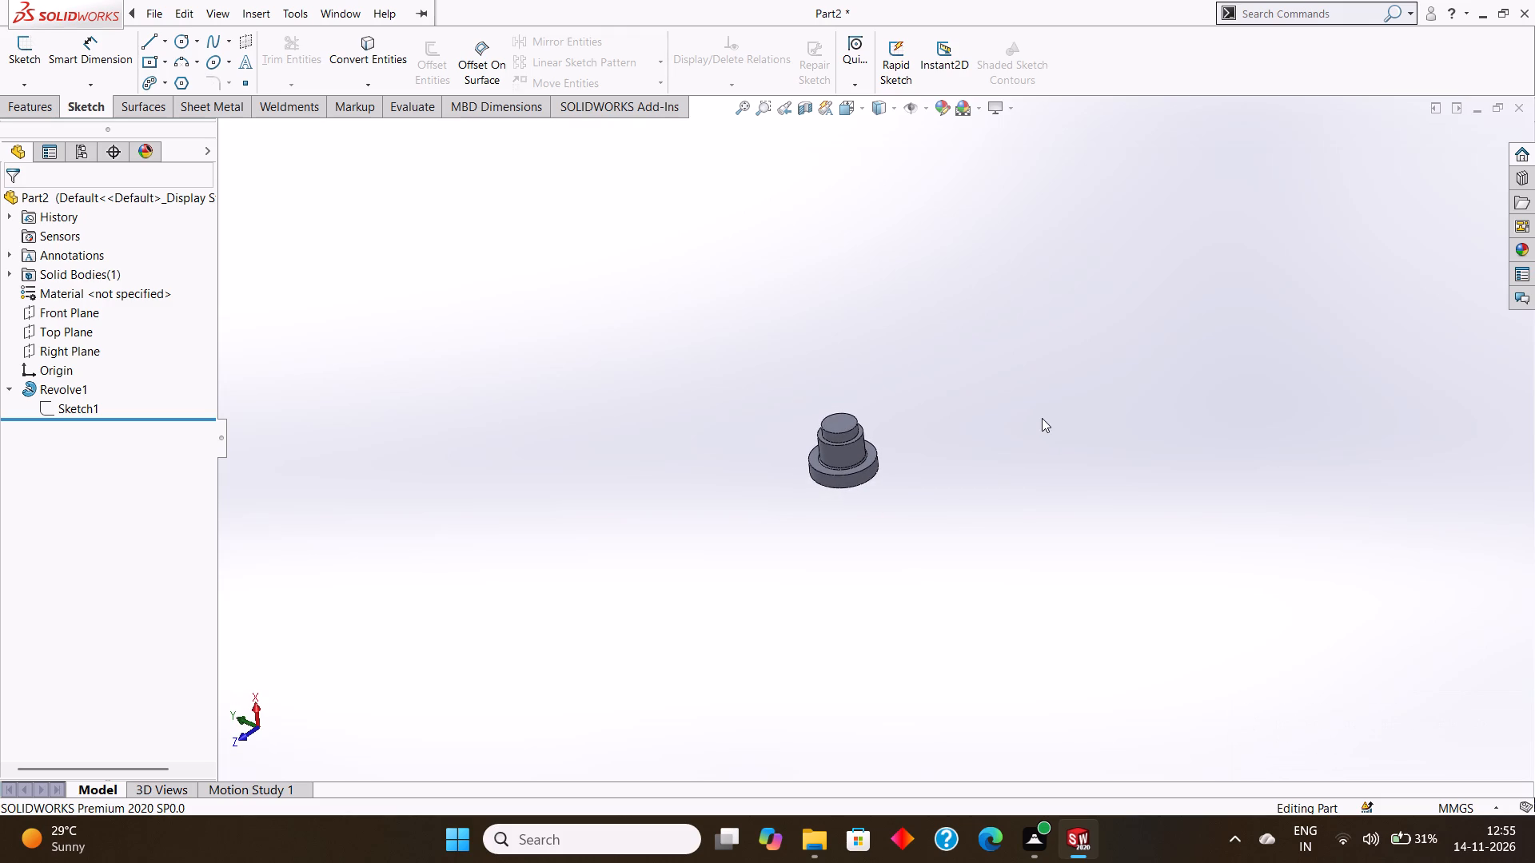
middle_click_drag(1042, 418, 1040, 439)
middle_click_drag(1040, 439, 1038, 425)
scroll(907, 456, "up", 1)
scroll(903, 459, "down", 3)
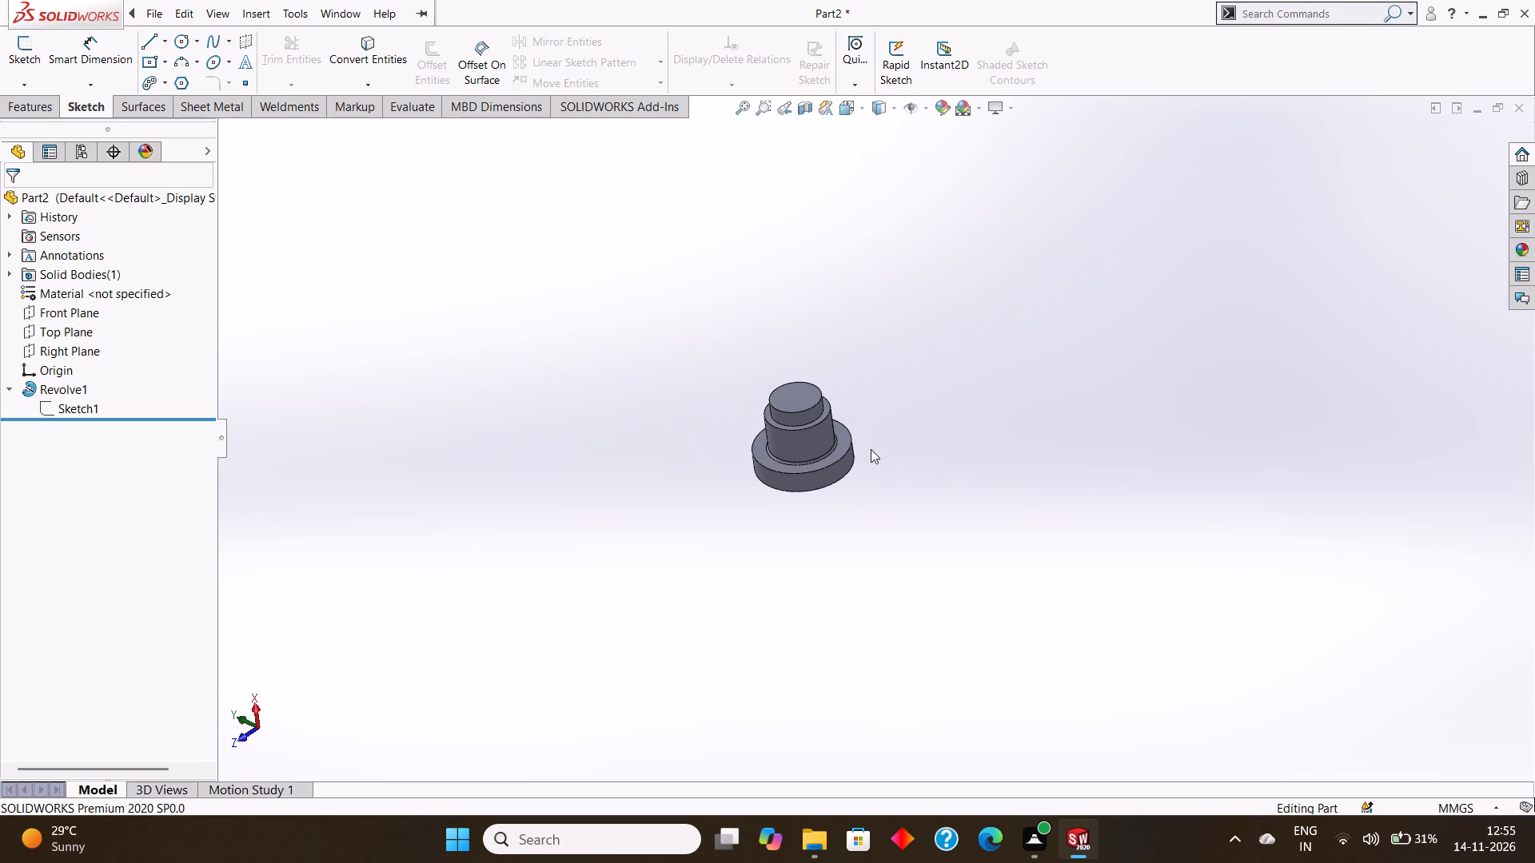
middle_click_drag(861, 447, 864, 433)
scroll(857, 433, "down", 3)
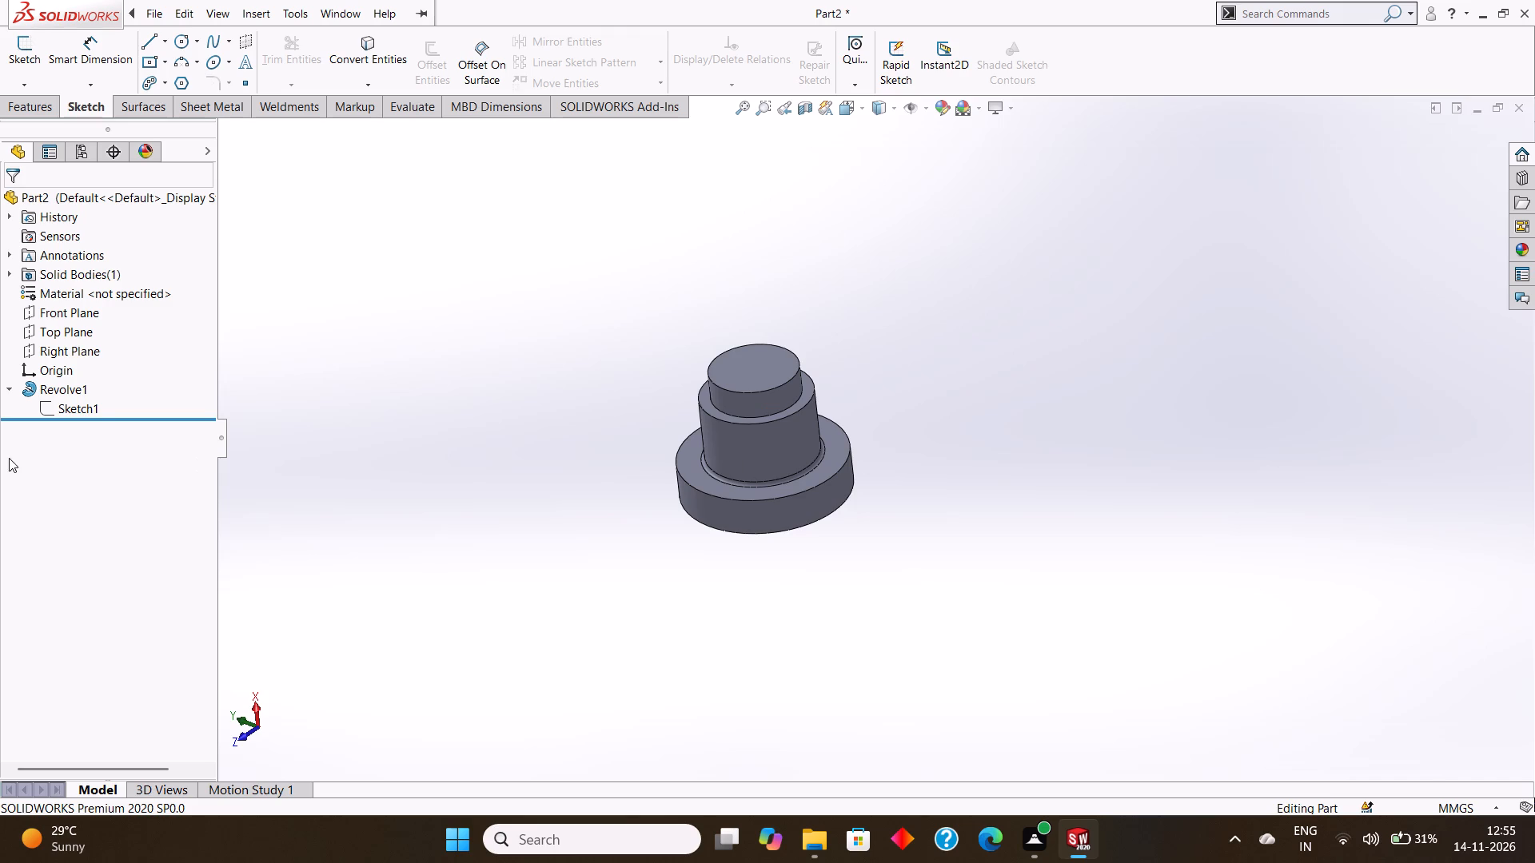
Open the revolve's profile sketch for editing and inspect the dimensions around the flange's 2 mm bottom step.
left_click(61, 405)
left_click(72, 360)
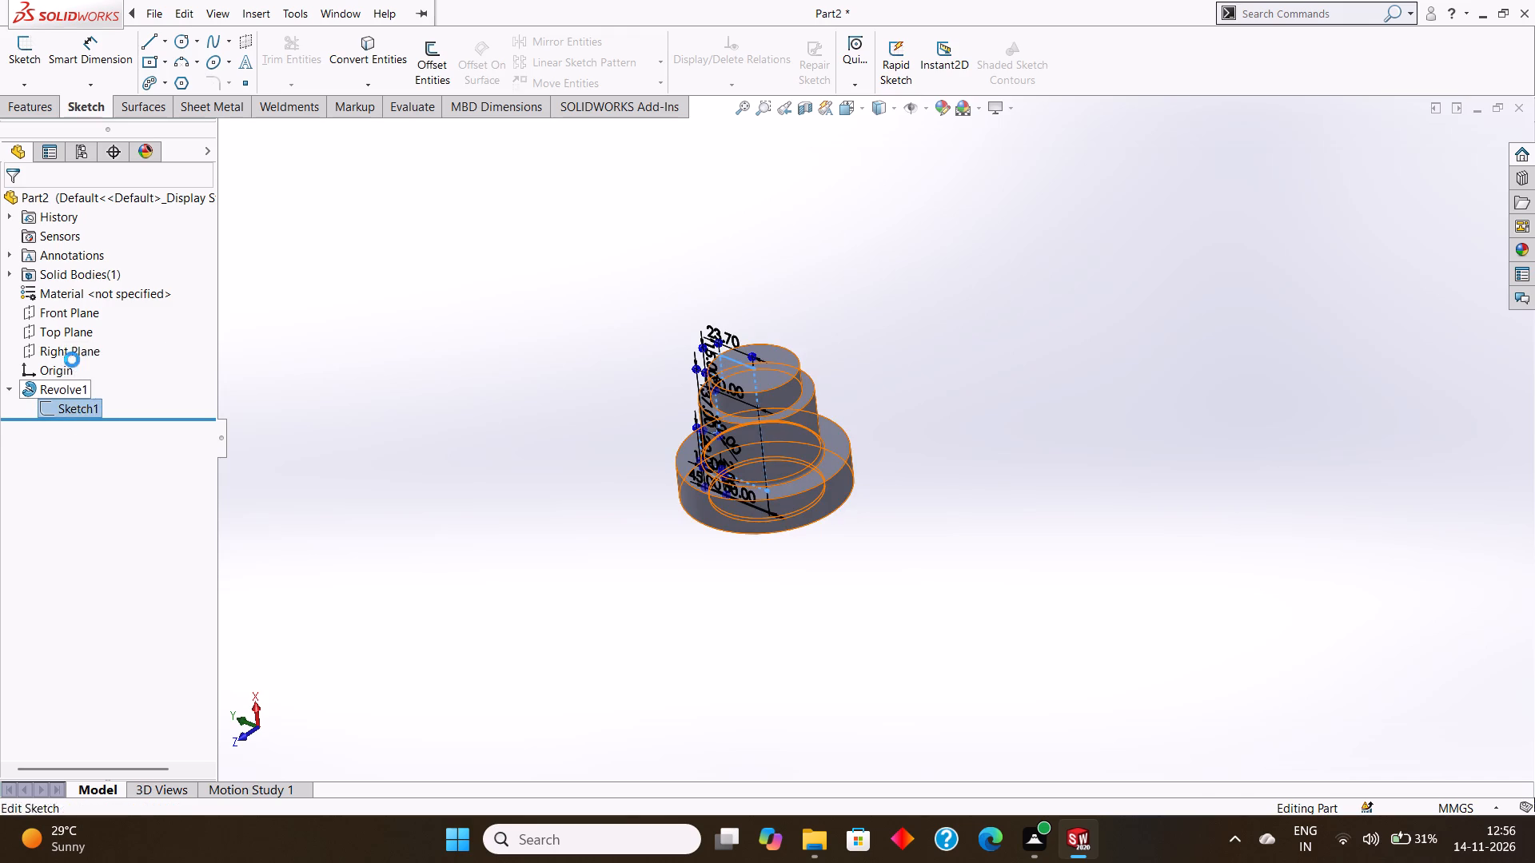
scroll(897, 528, "down", 1)
scroll(704, 509, "down", 6)
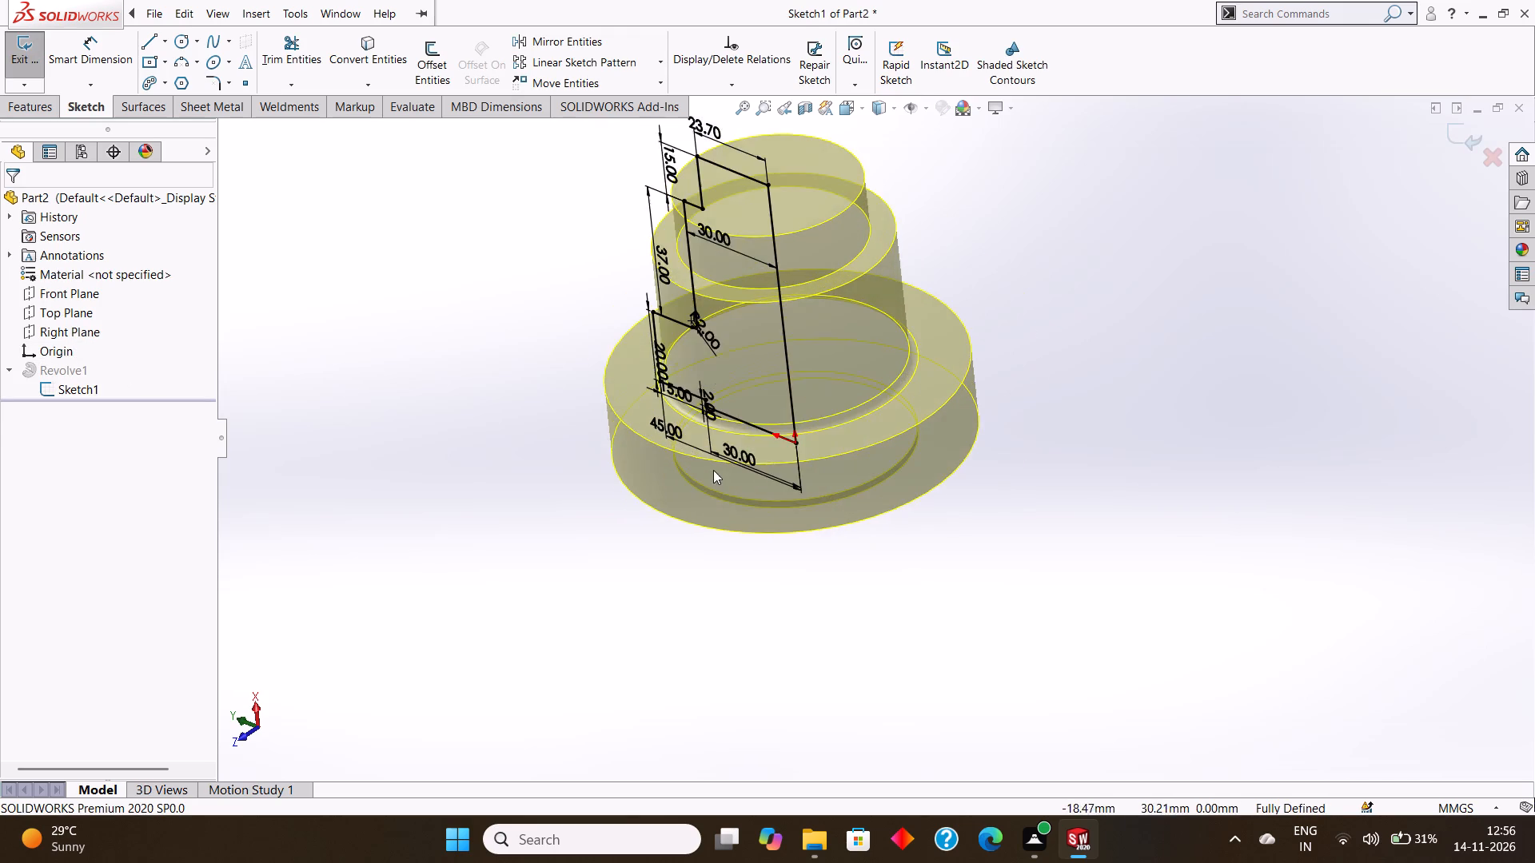
scroll(713, 470, "down", 2)
middle_click_drag(769, 463, 817, 420)
scroll(749, 416, "down", 3)
middle_click(748, 417)
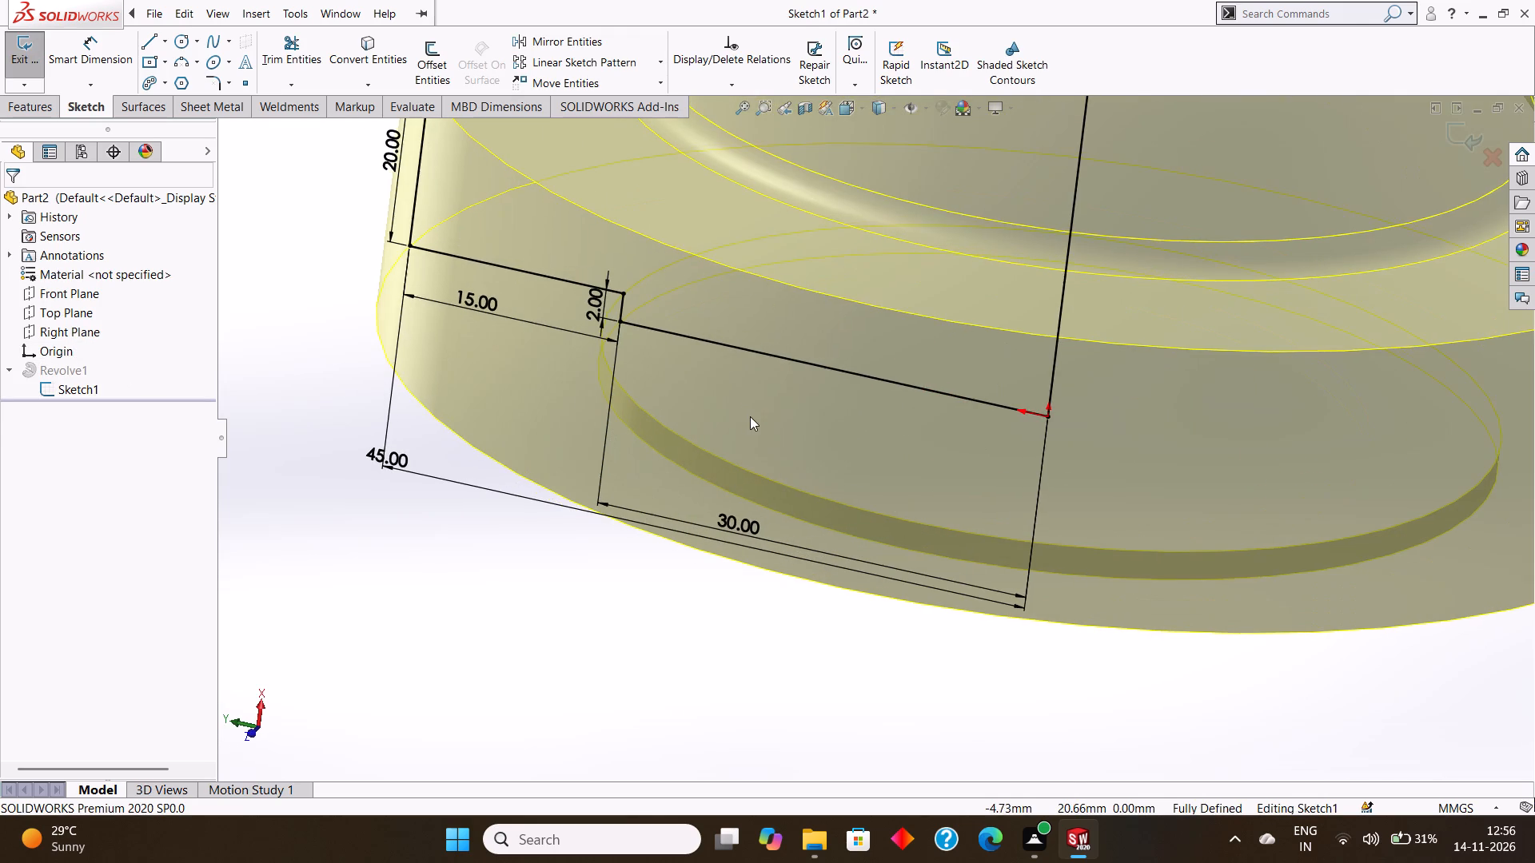
scroll(741, 416, "up", 4)
middle_click_drag(739, 416, 740, 424)
scroll(740, 424, "down", 1)
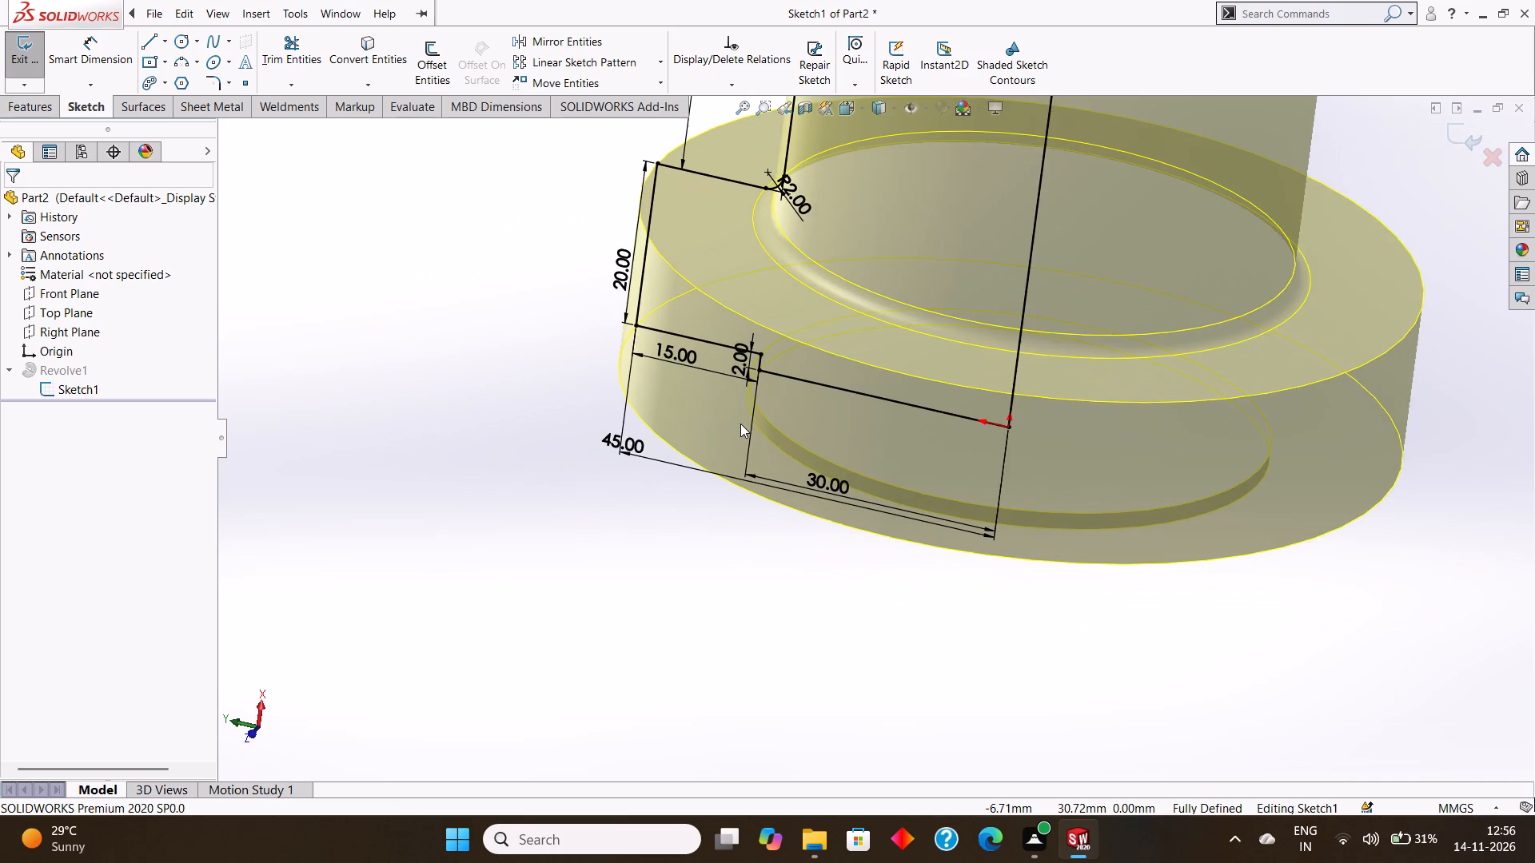
scroll(743, 396, "down", 2)
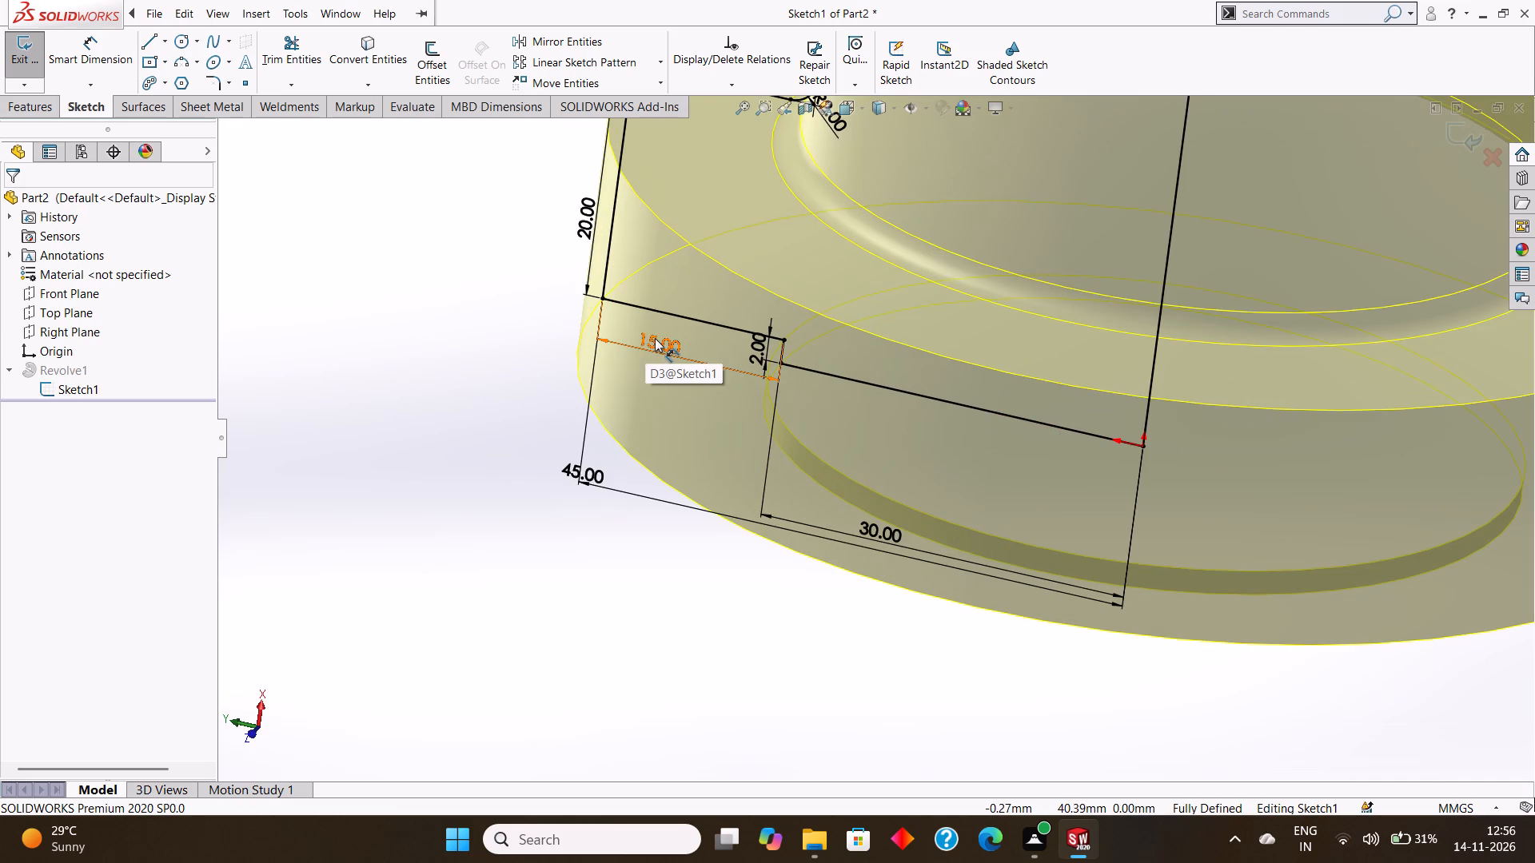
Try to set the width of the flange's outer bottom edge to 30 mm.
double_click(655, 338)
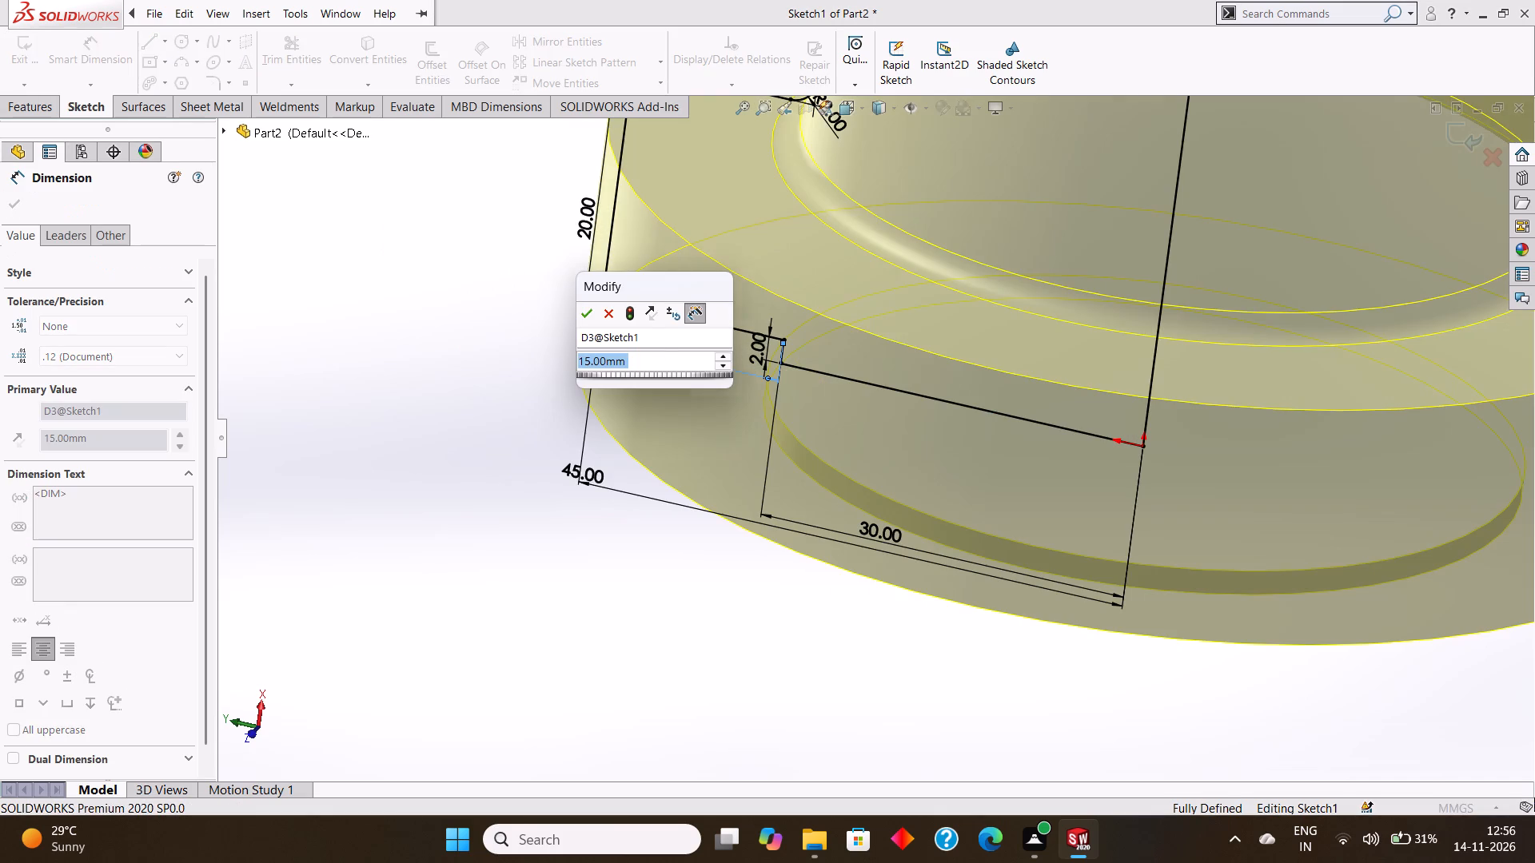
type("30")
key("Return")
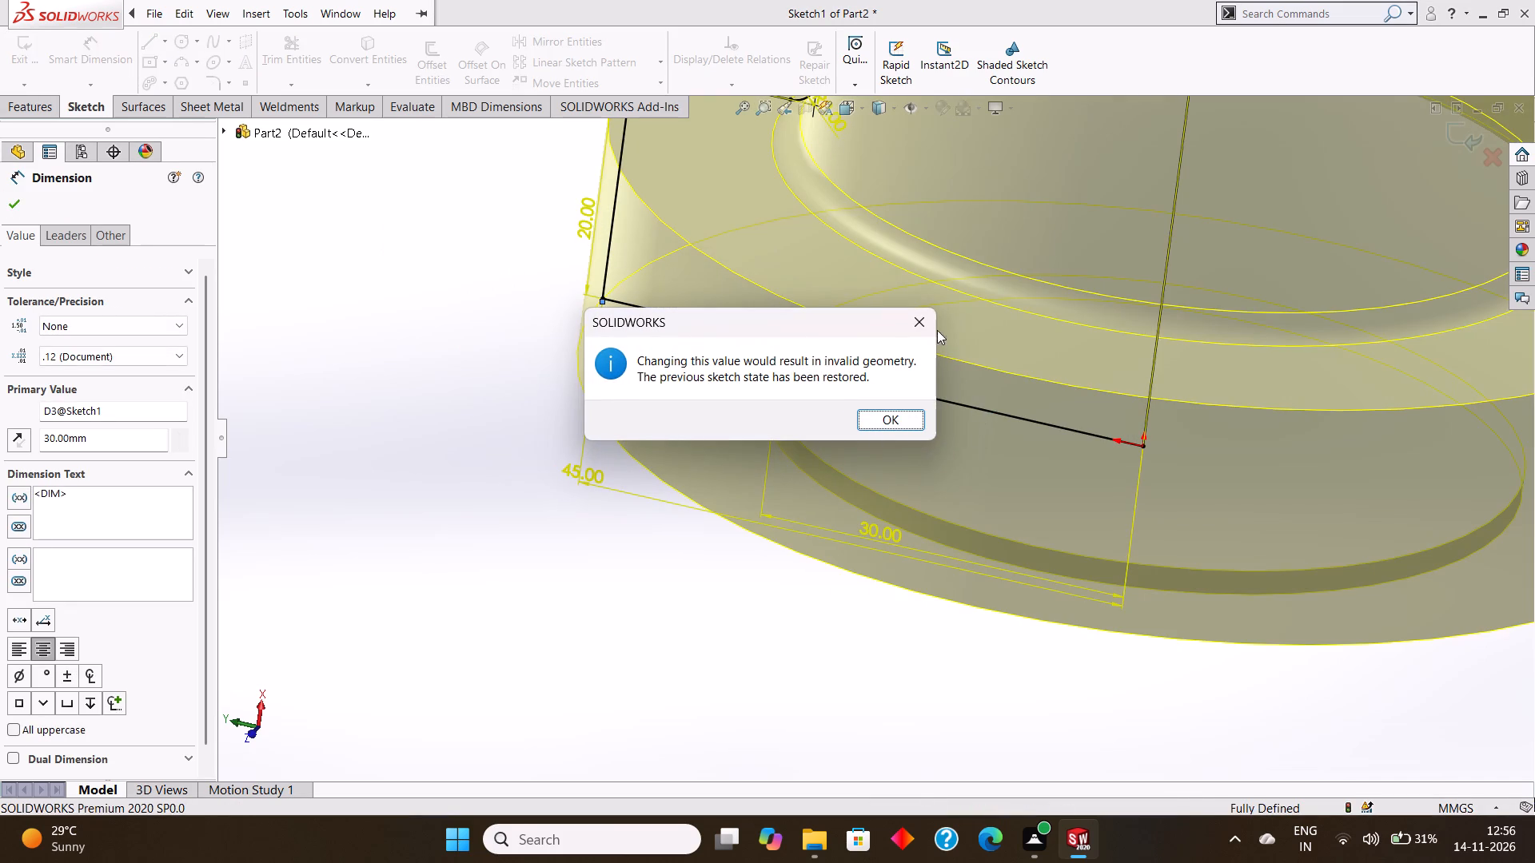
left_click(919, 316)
Delete the narrow end's 23.70 mm radius dimension and the 15 mm width dimension of the flange's outer bottom edge.
scroll(855, 360, "up", 6)
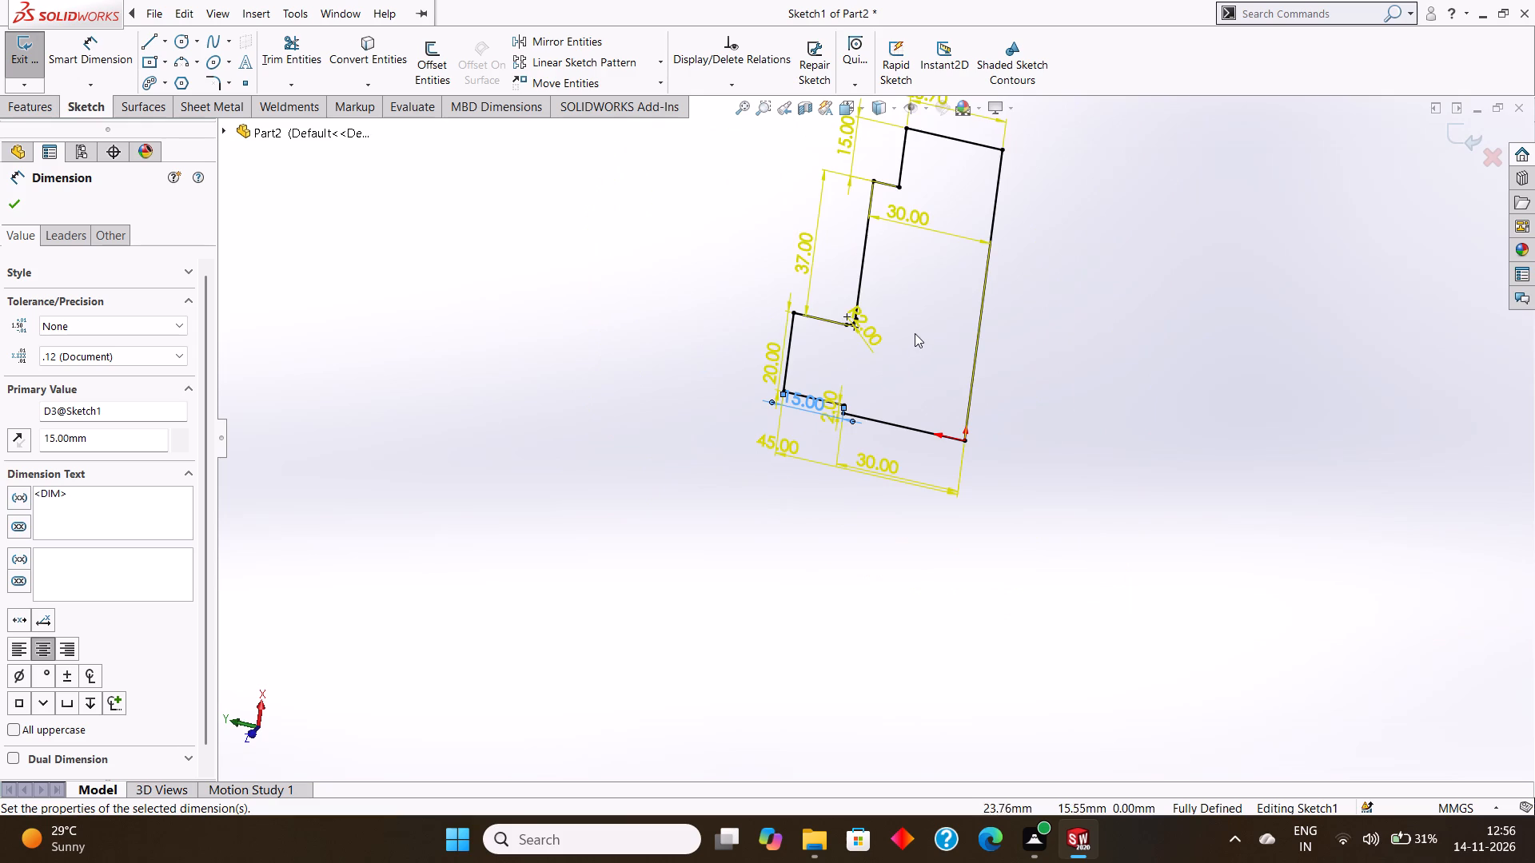
scroll(915, 332, "up", 1)
scroll(963, 132, "down", 3)
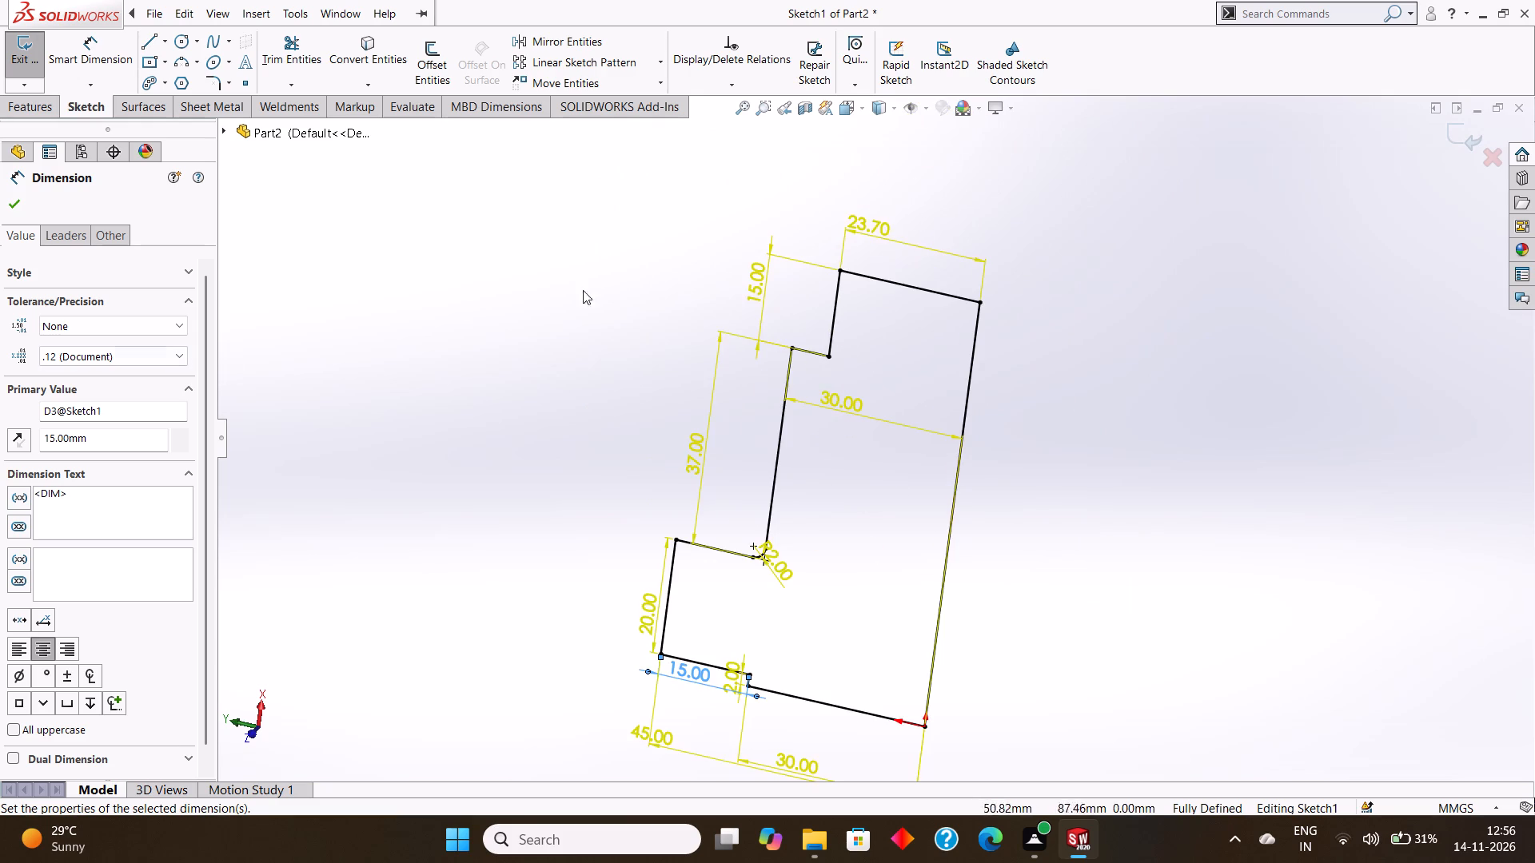
right_click(865, 222)
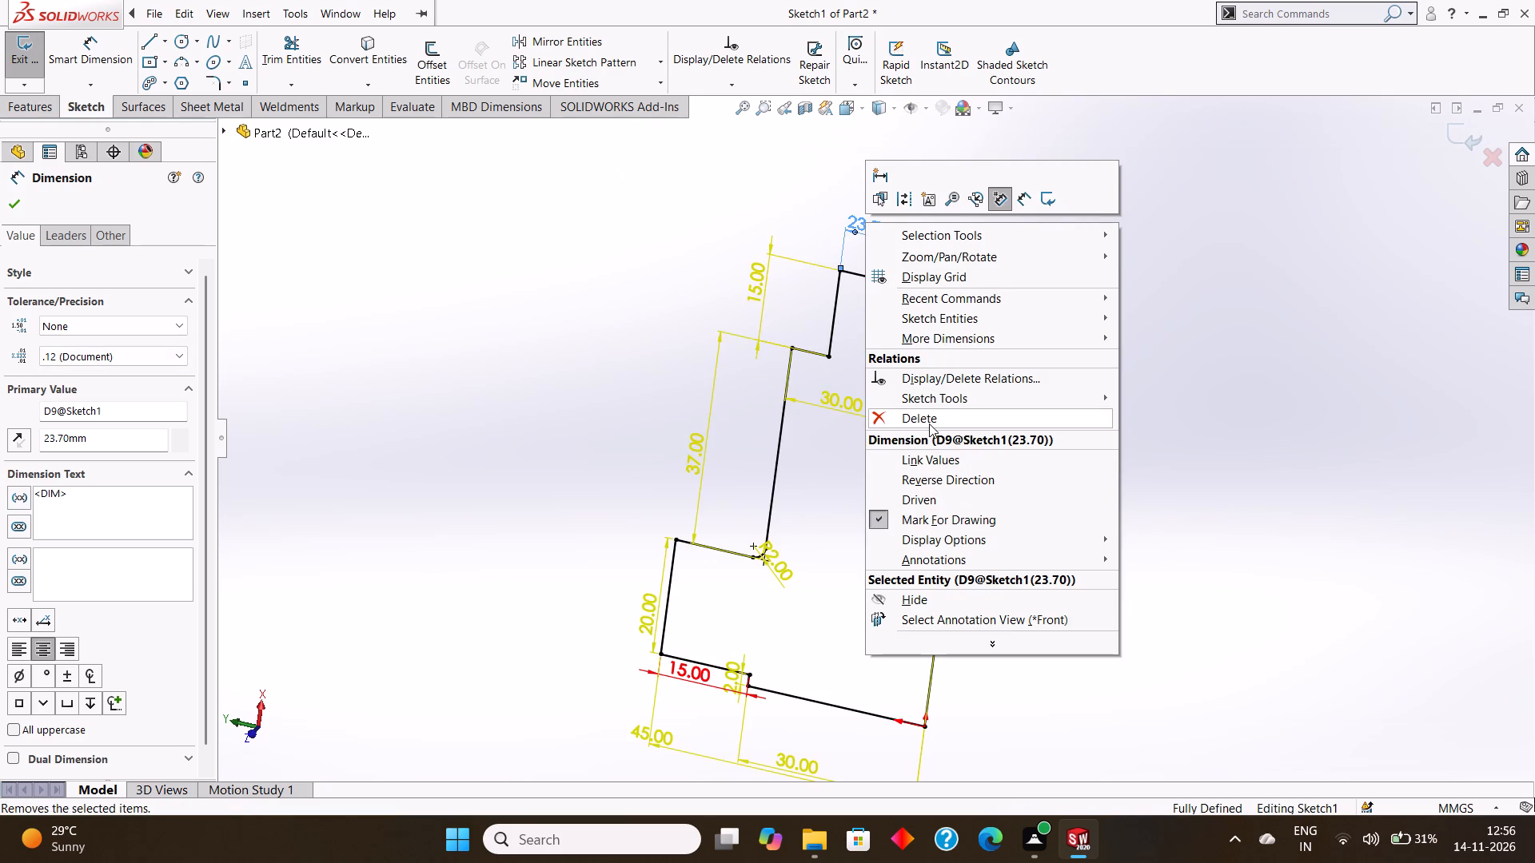
left_click(929, 424)
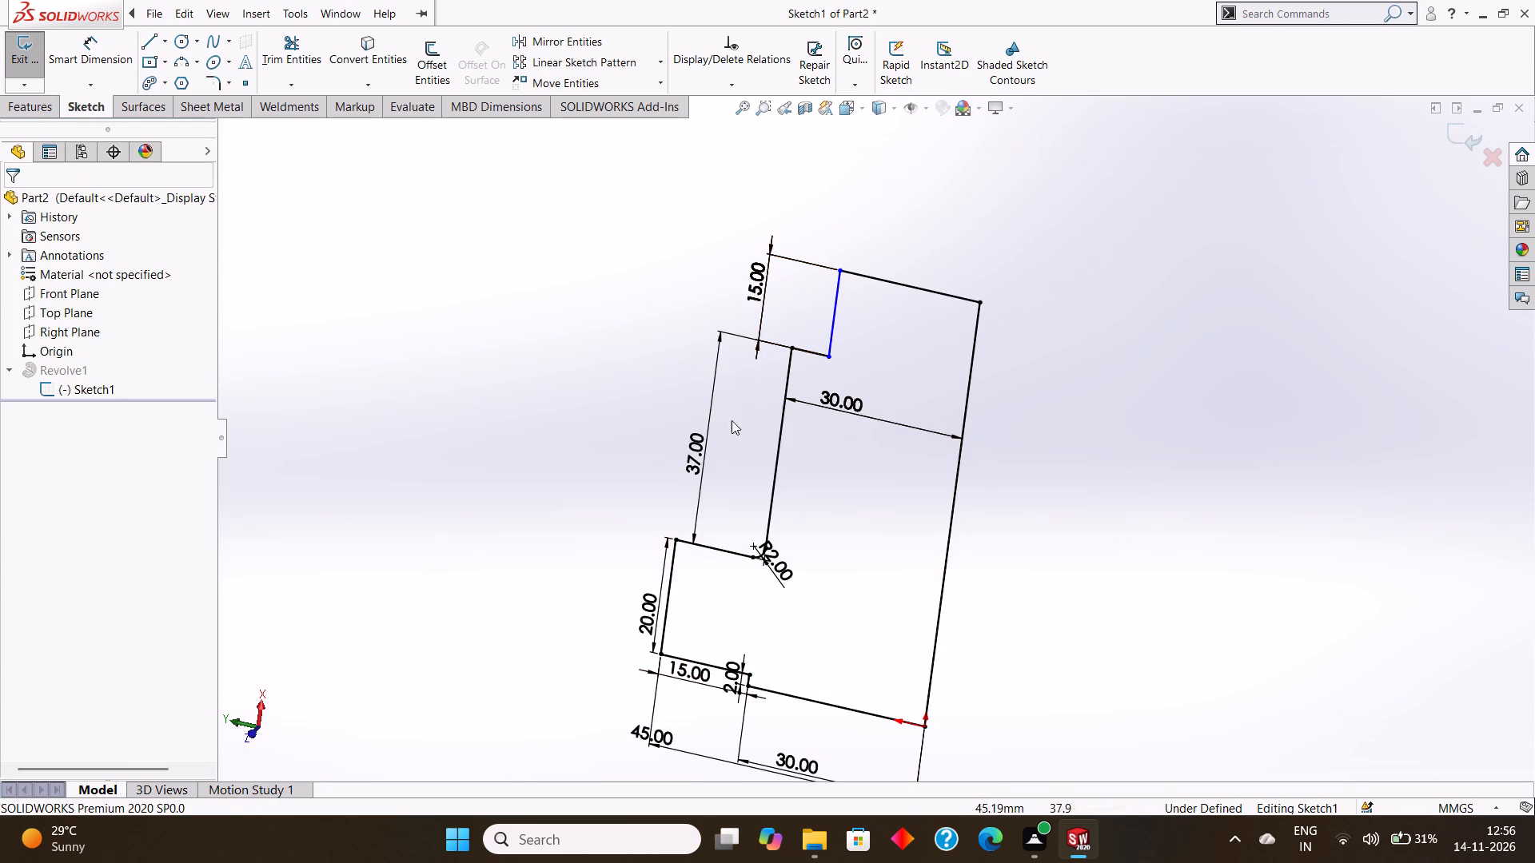
scroll(692, 606, "down", 2)
right_click(710, 690)
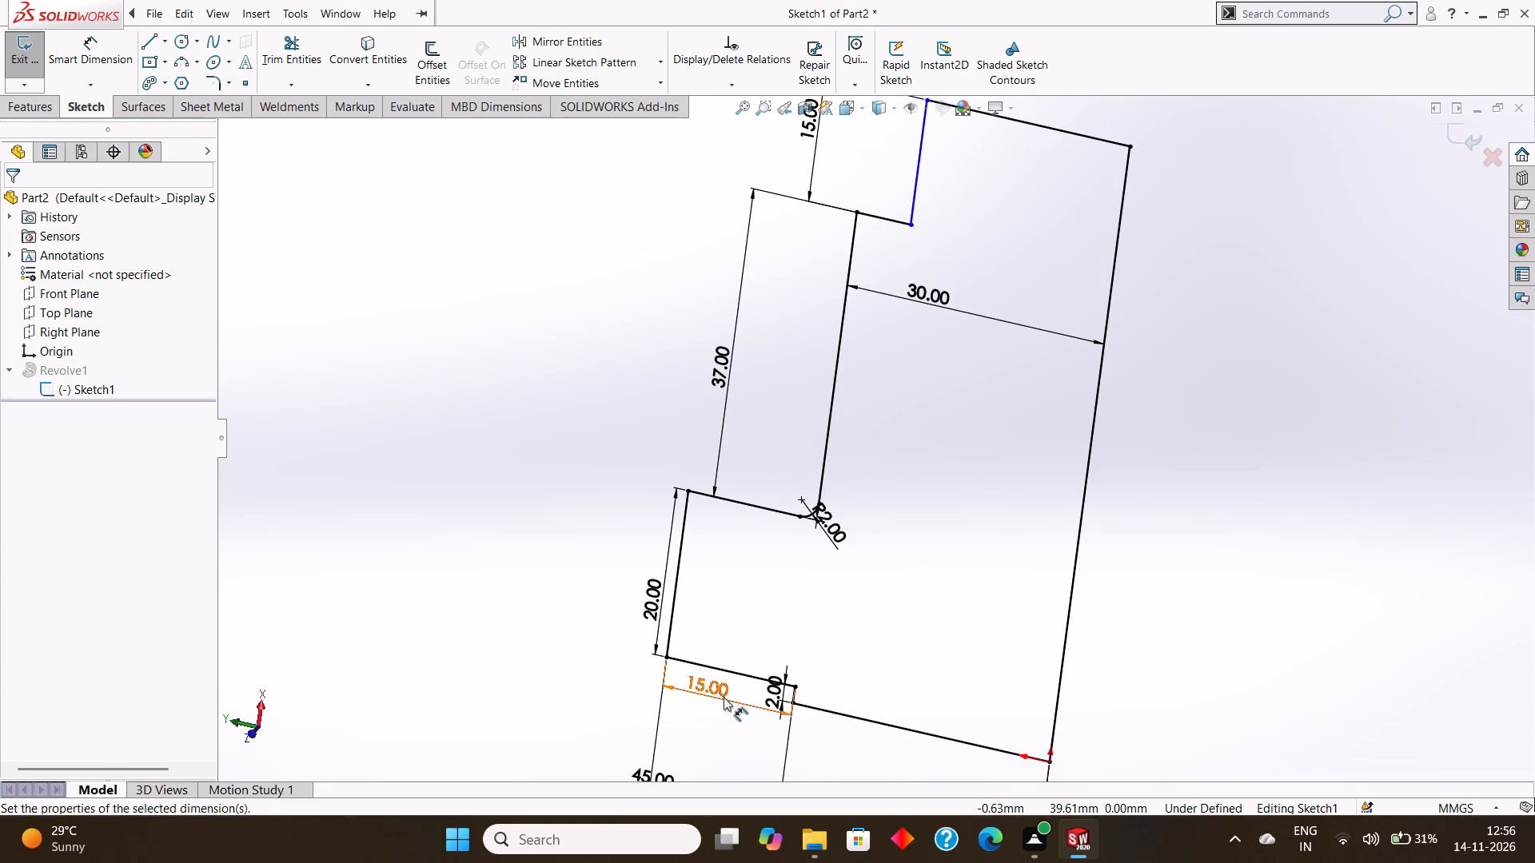
left_click(765, 625)
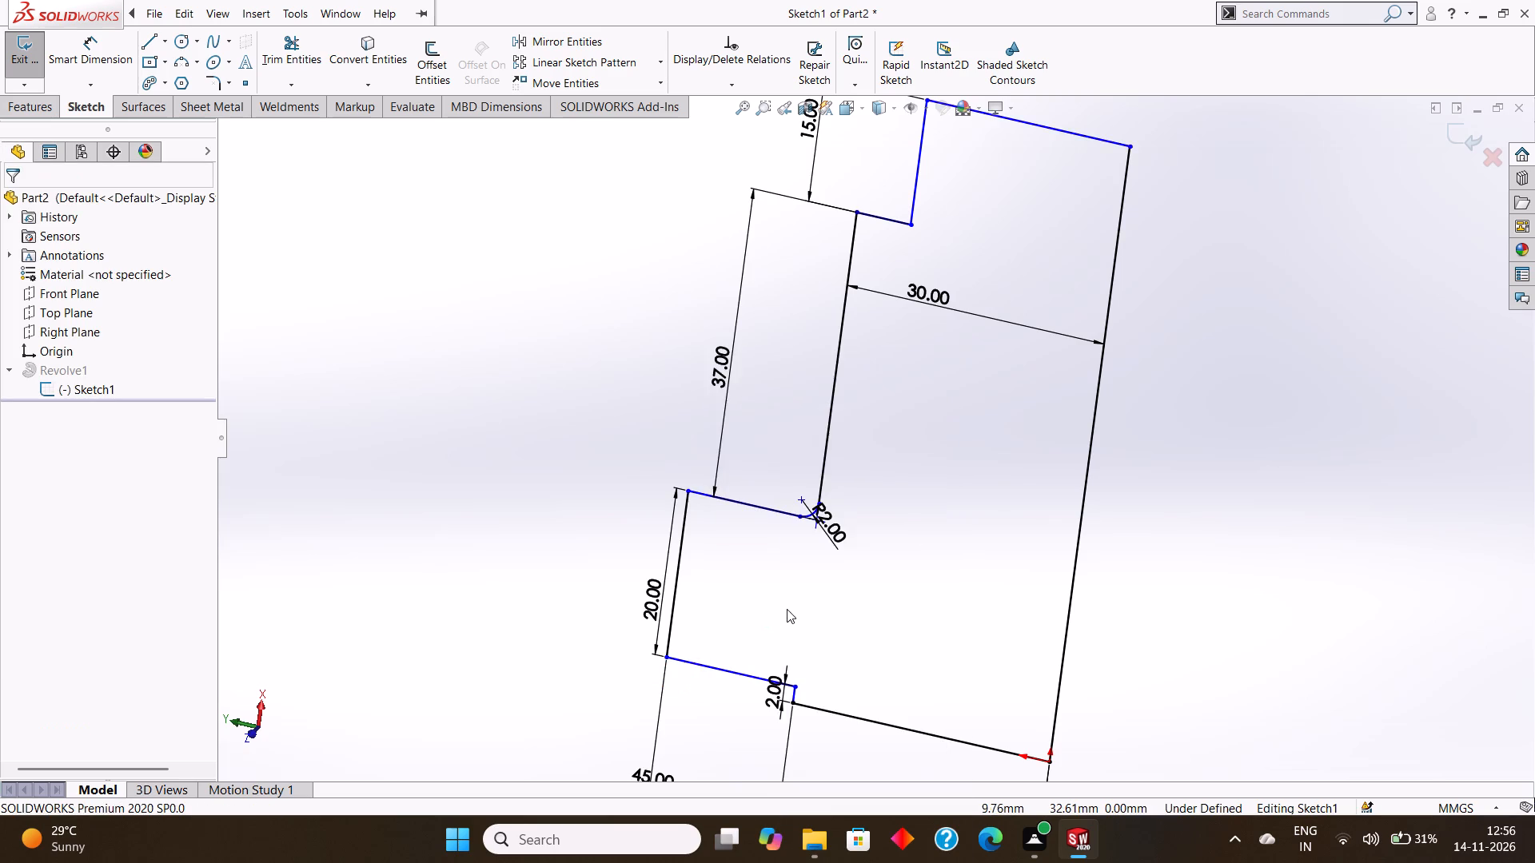
Delete the narrow end's 15 mm height dimension and the flange's 20 mm height and 45 mm radius dimensions.
scroll(787, 609, "up", 2)
scroll(813, 537, "up", 1)
scroll(867, 381, "down", 1)
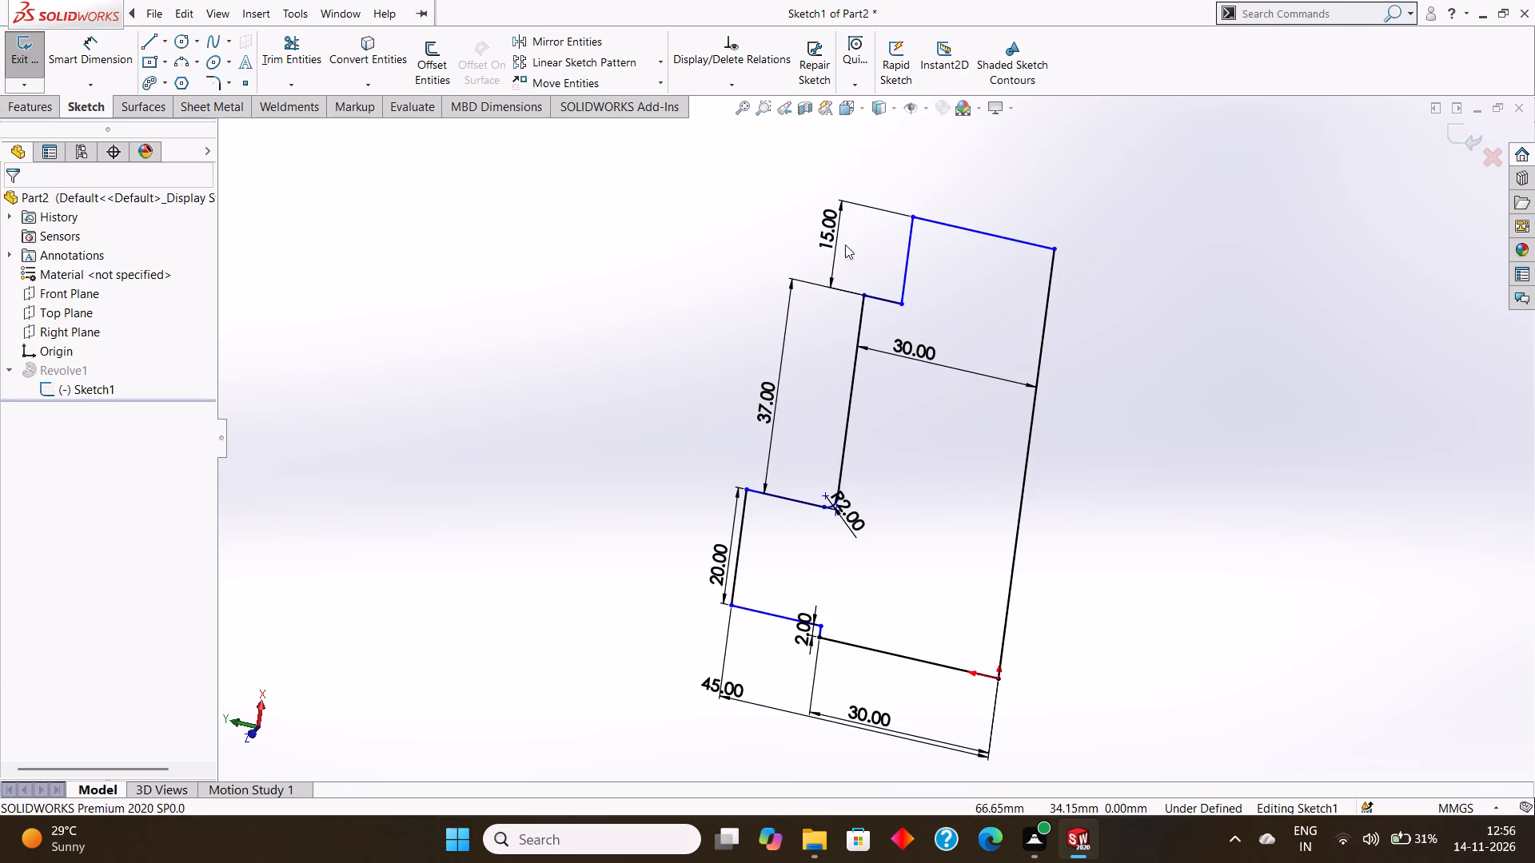
right_click(835, 235)
left_click(896, 453)
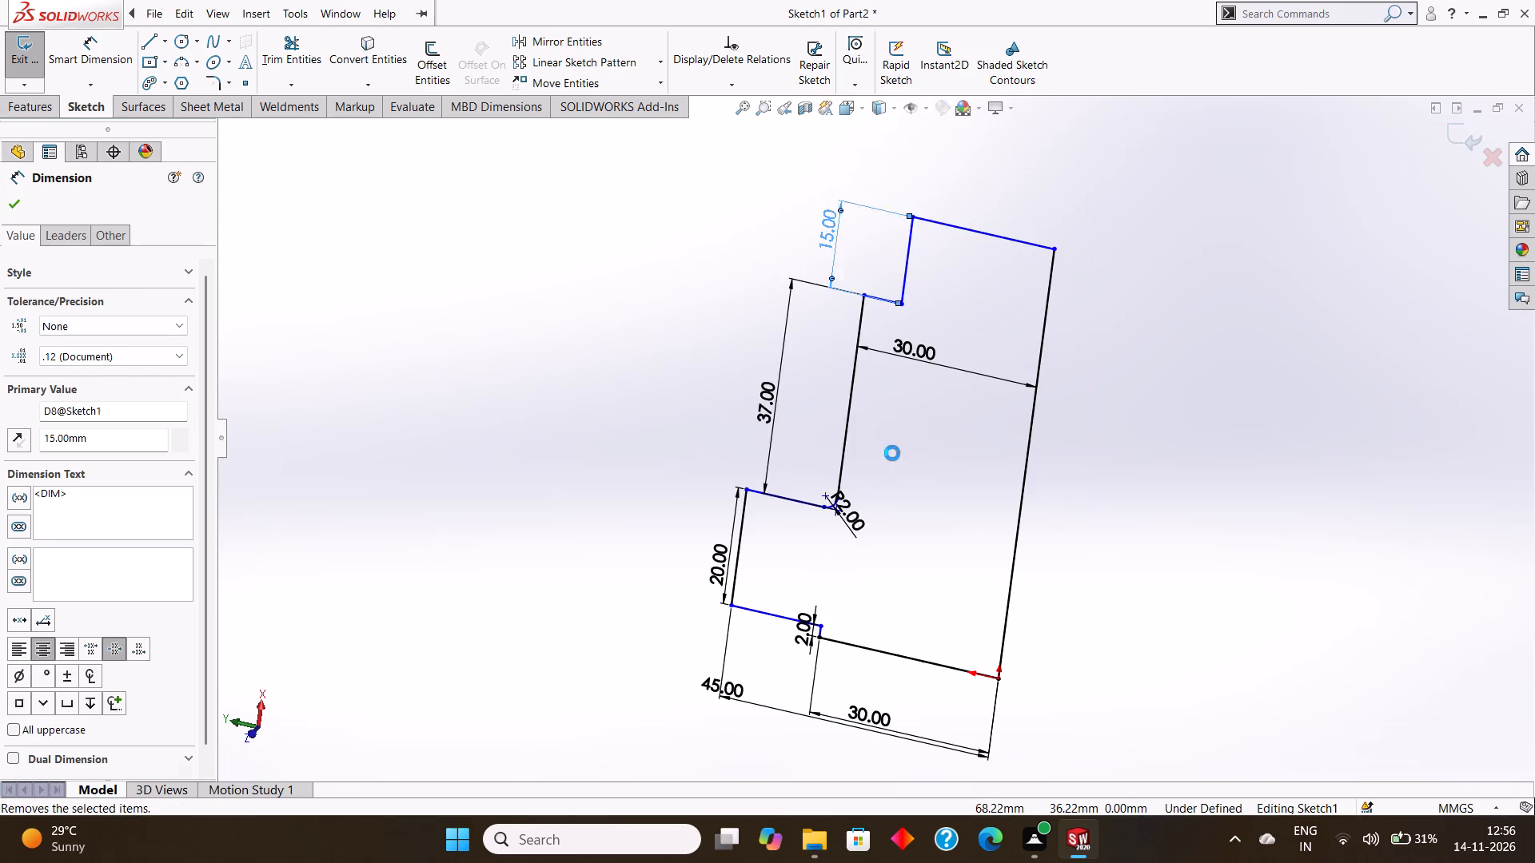
right_click(722, 547)
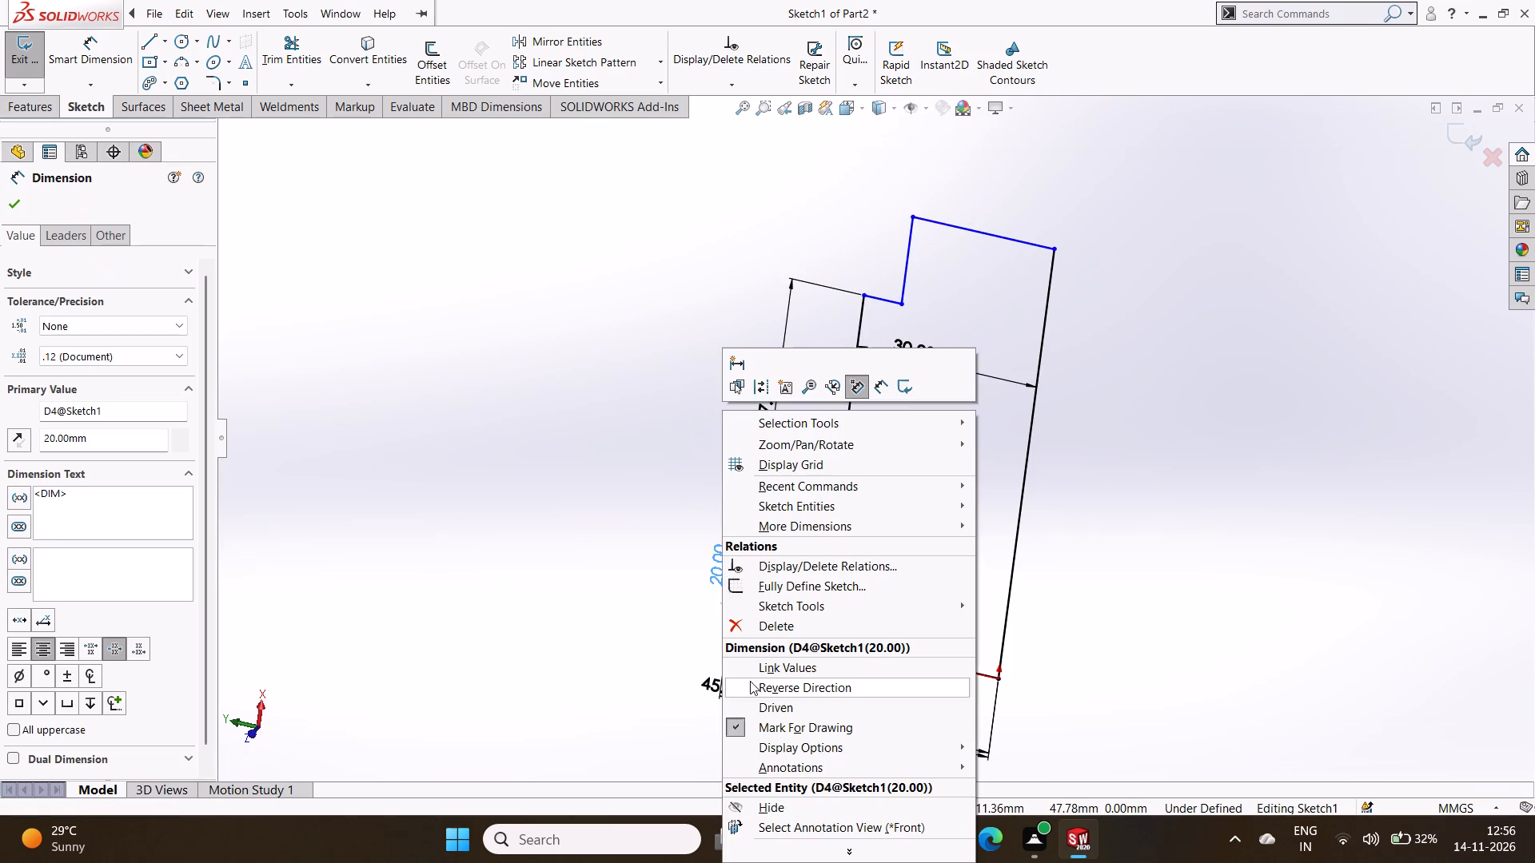
left_click(772, 625)
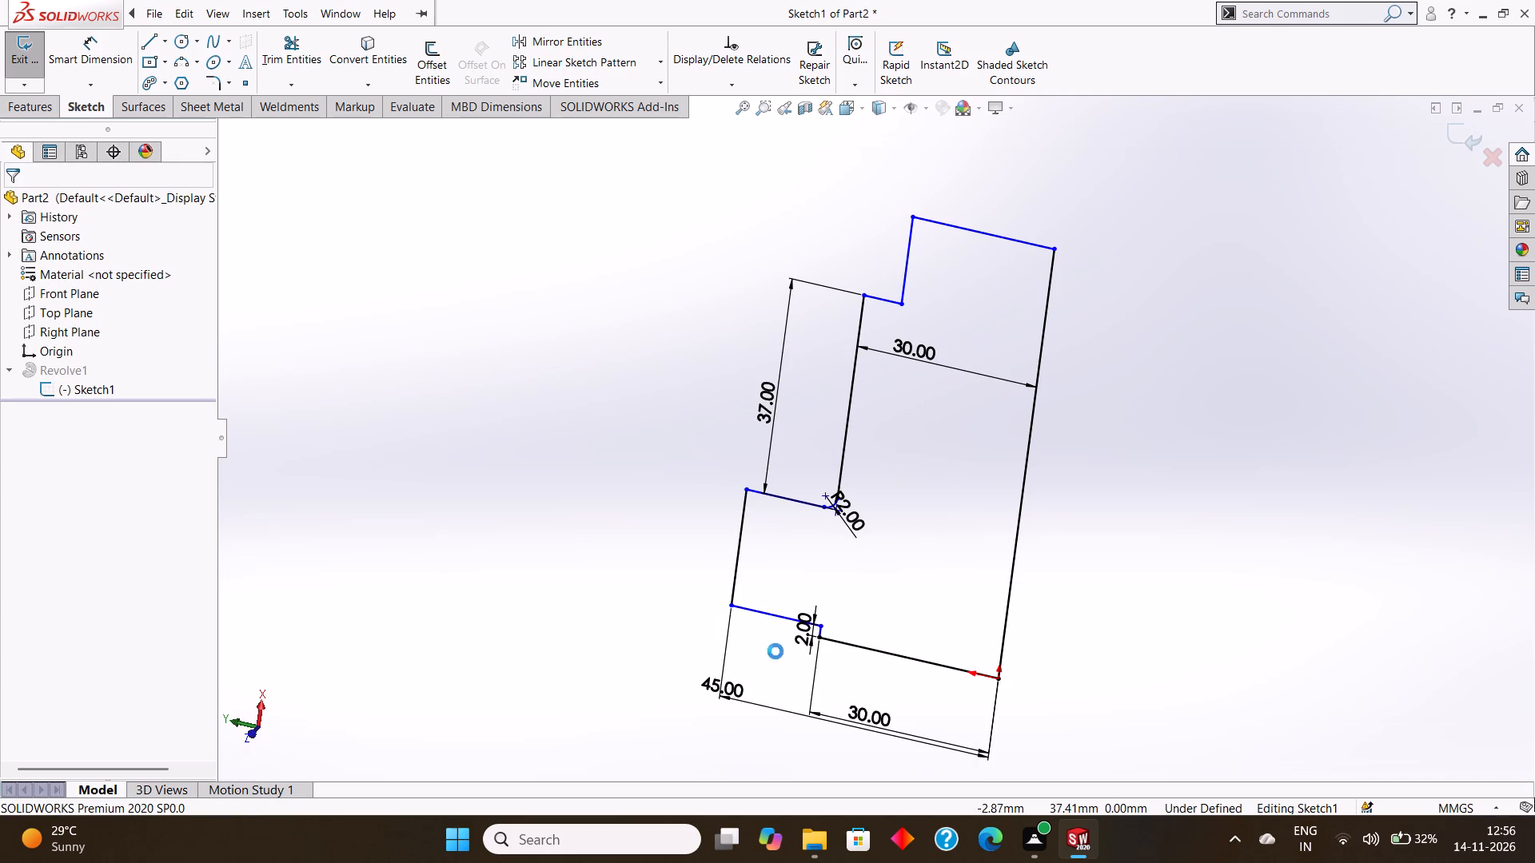
scroll(748, 699, "down", 3)
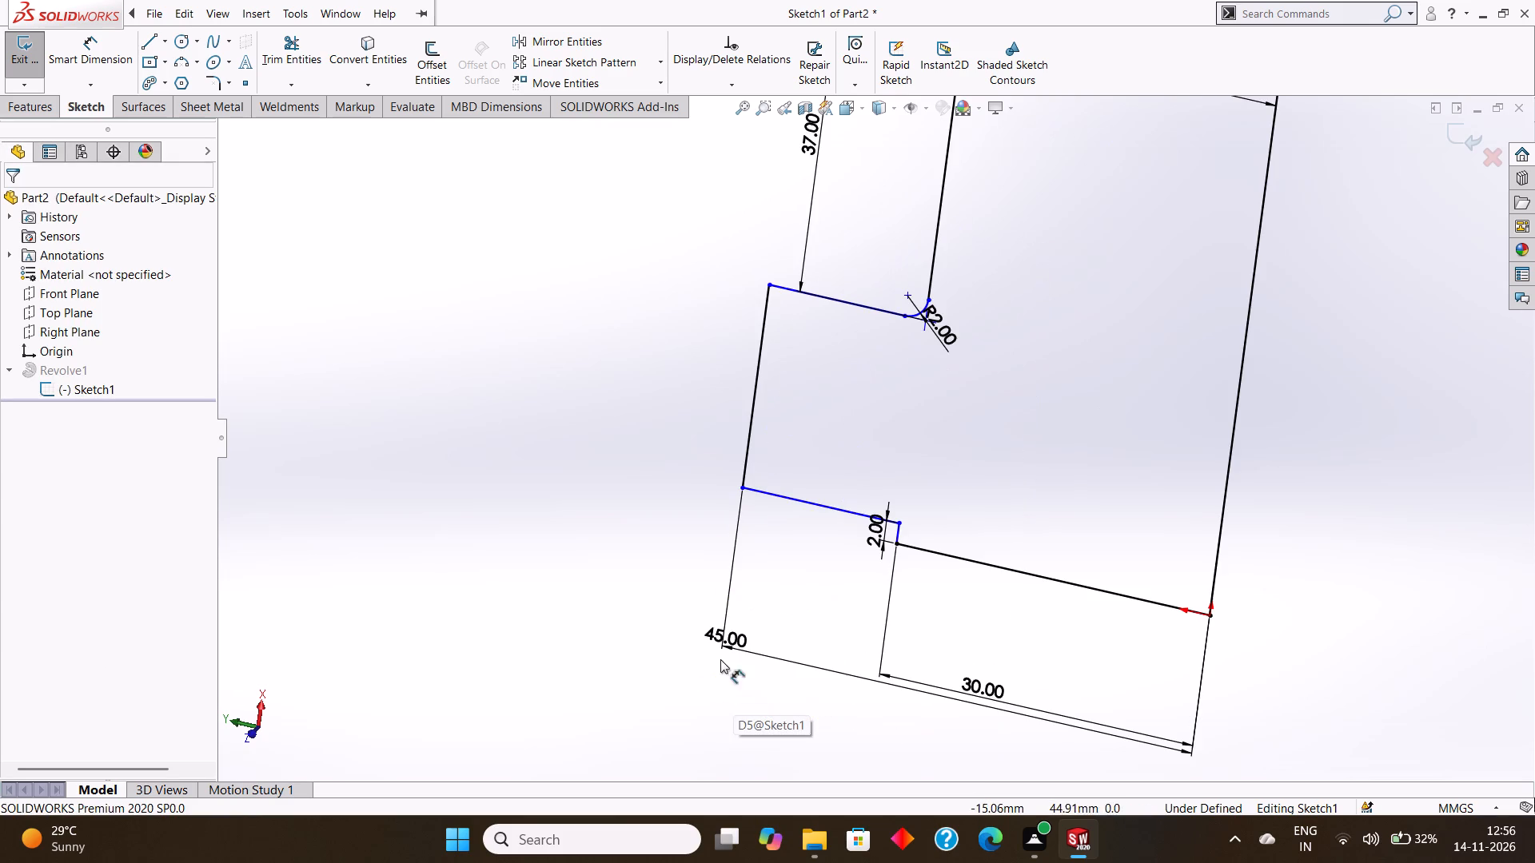
right_click(729, 642)
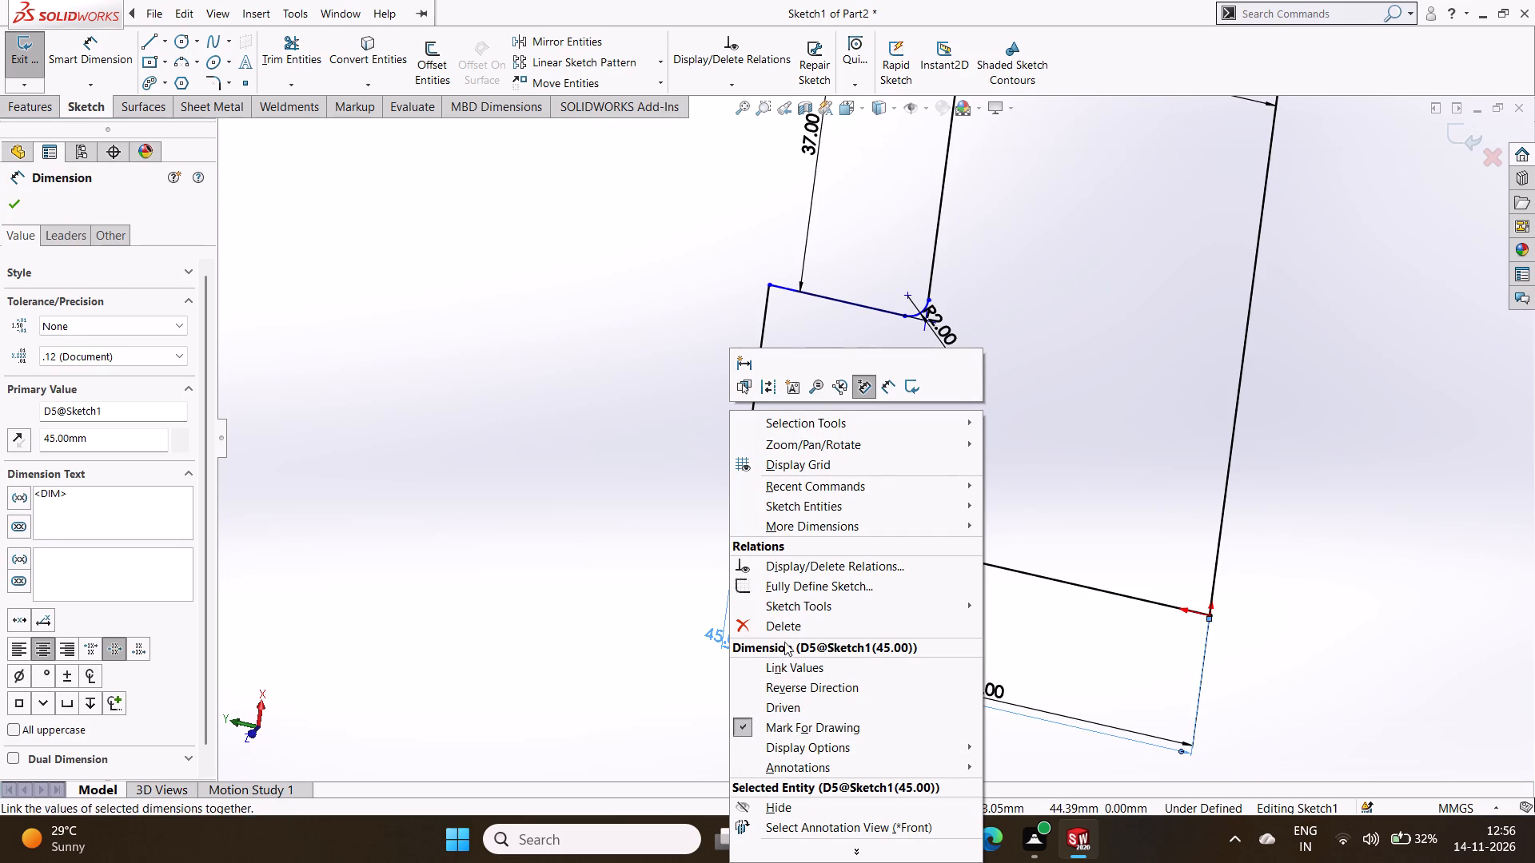
left_click(785, 630)
Dimension the flange's outer bottom edge with Smart Dimension and set its length to 30 mm.
scroll(859, 638, "up", 2)
scroll(947, 557, "down", 2)
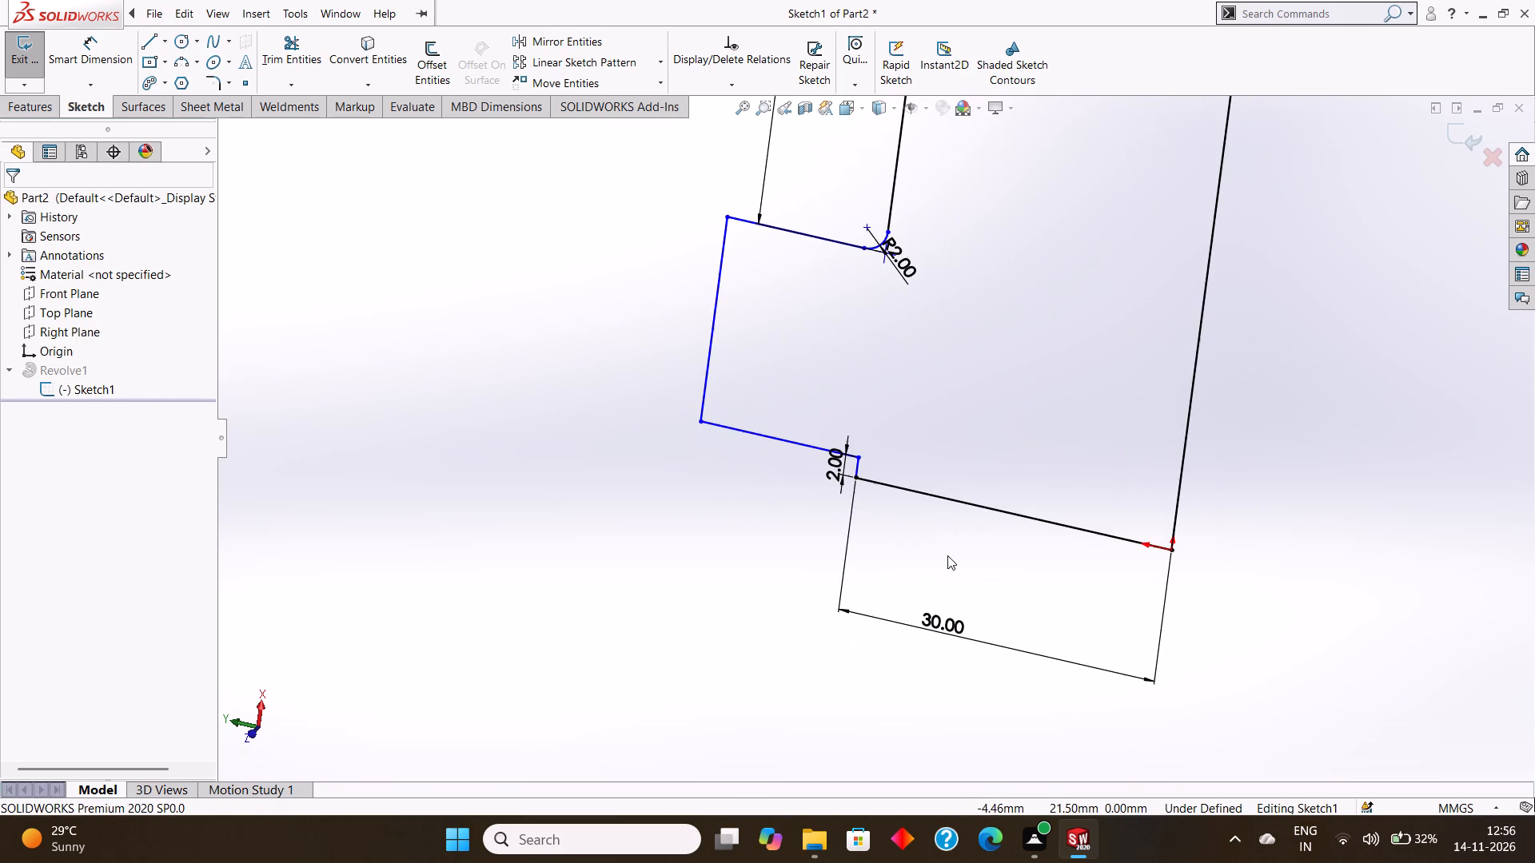
scroll(919, 508, "down", 1)
scroll(935, 515, "up", 1)
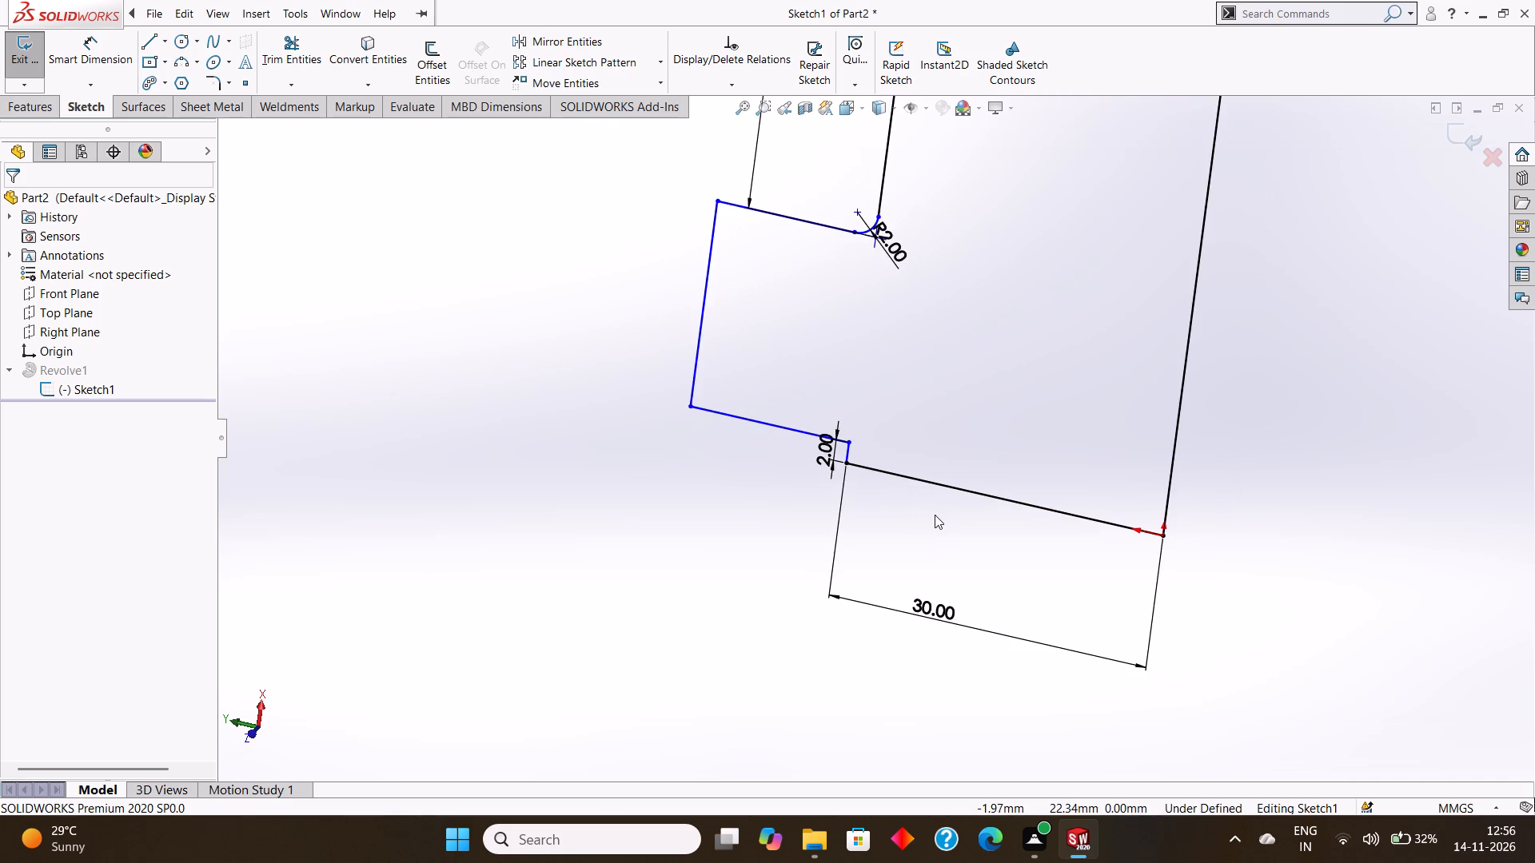
left_click(93, 56)
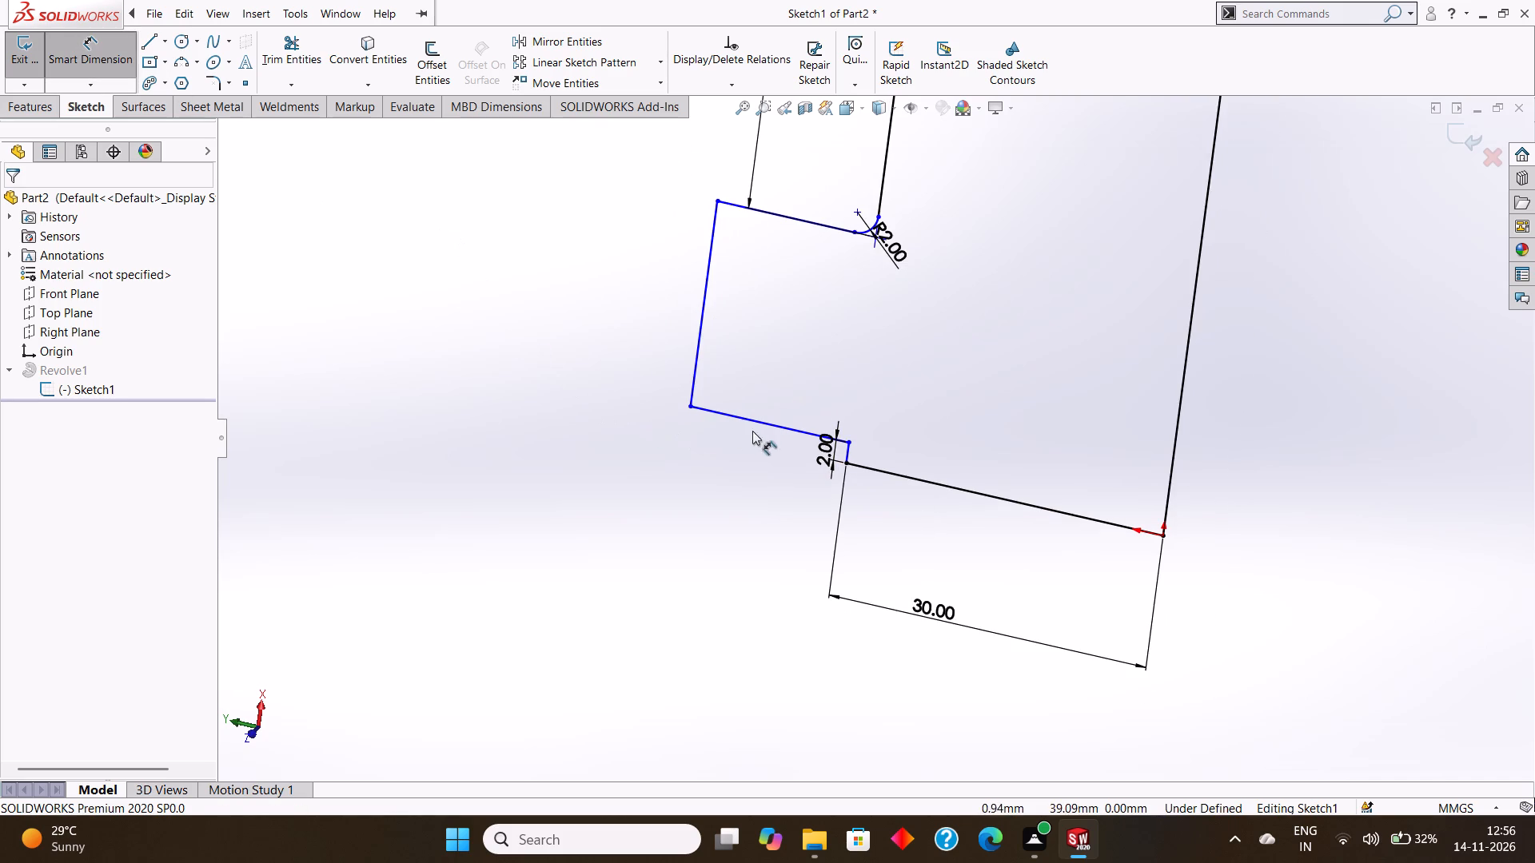
left_click(748, 419)
left_click(724, 466)
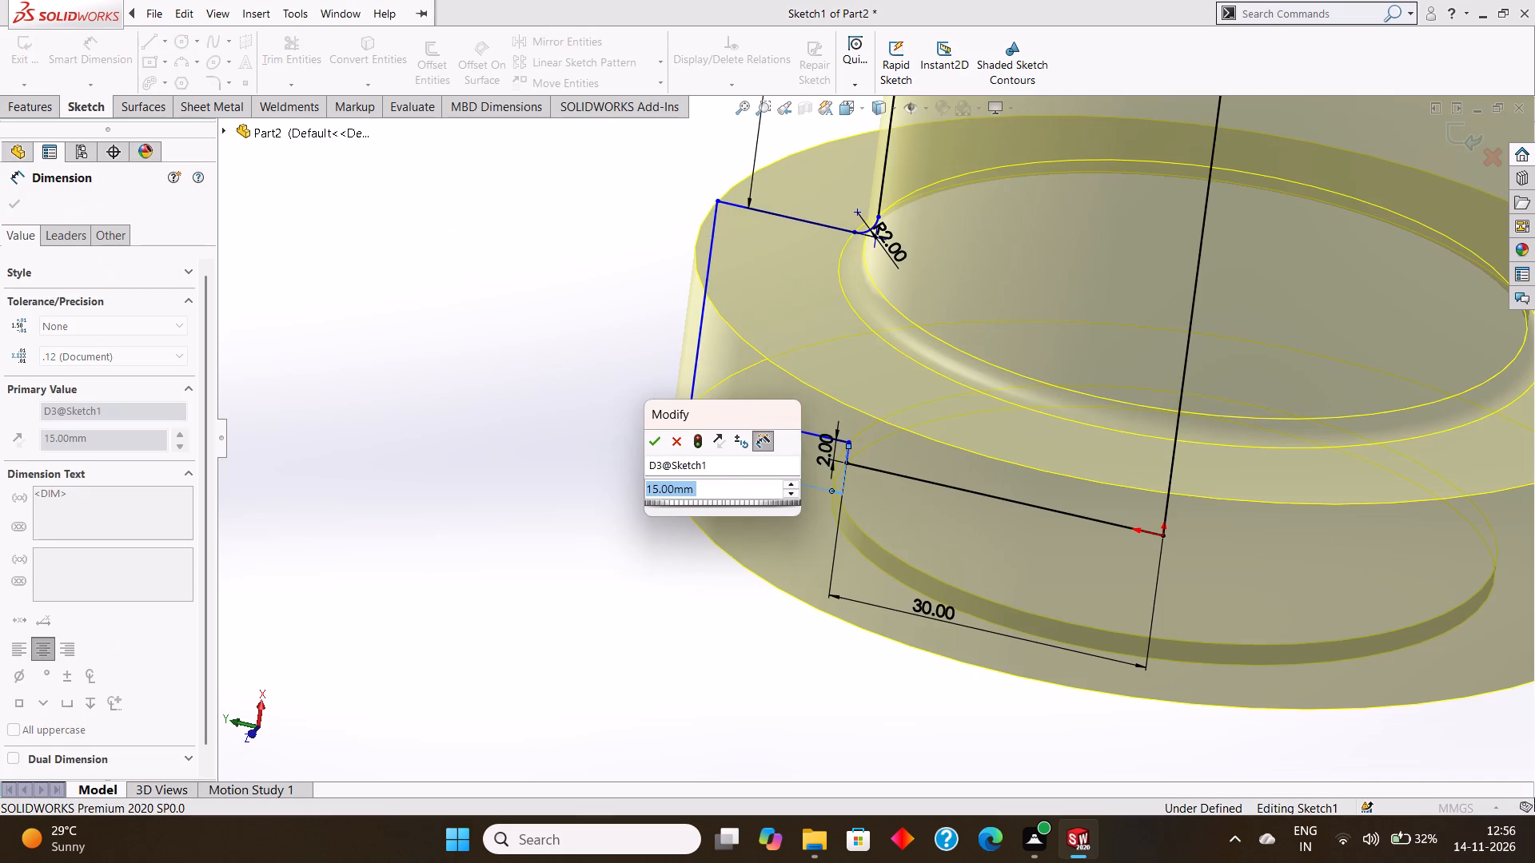
type("30")
key("Return")
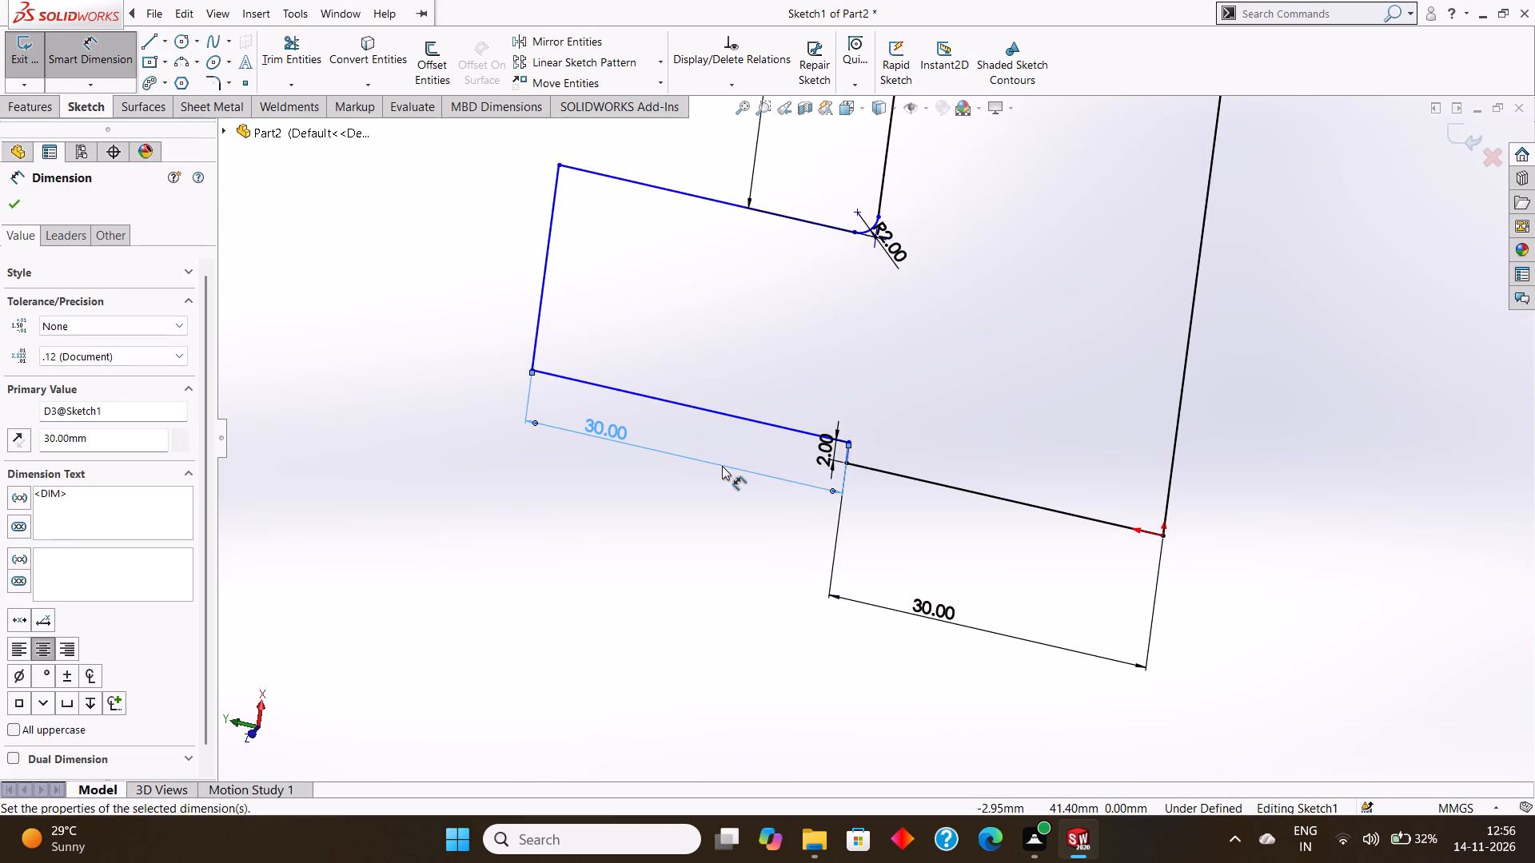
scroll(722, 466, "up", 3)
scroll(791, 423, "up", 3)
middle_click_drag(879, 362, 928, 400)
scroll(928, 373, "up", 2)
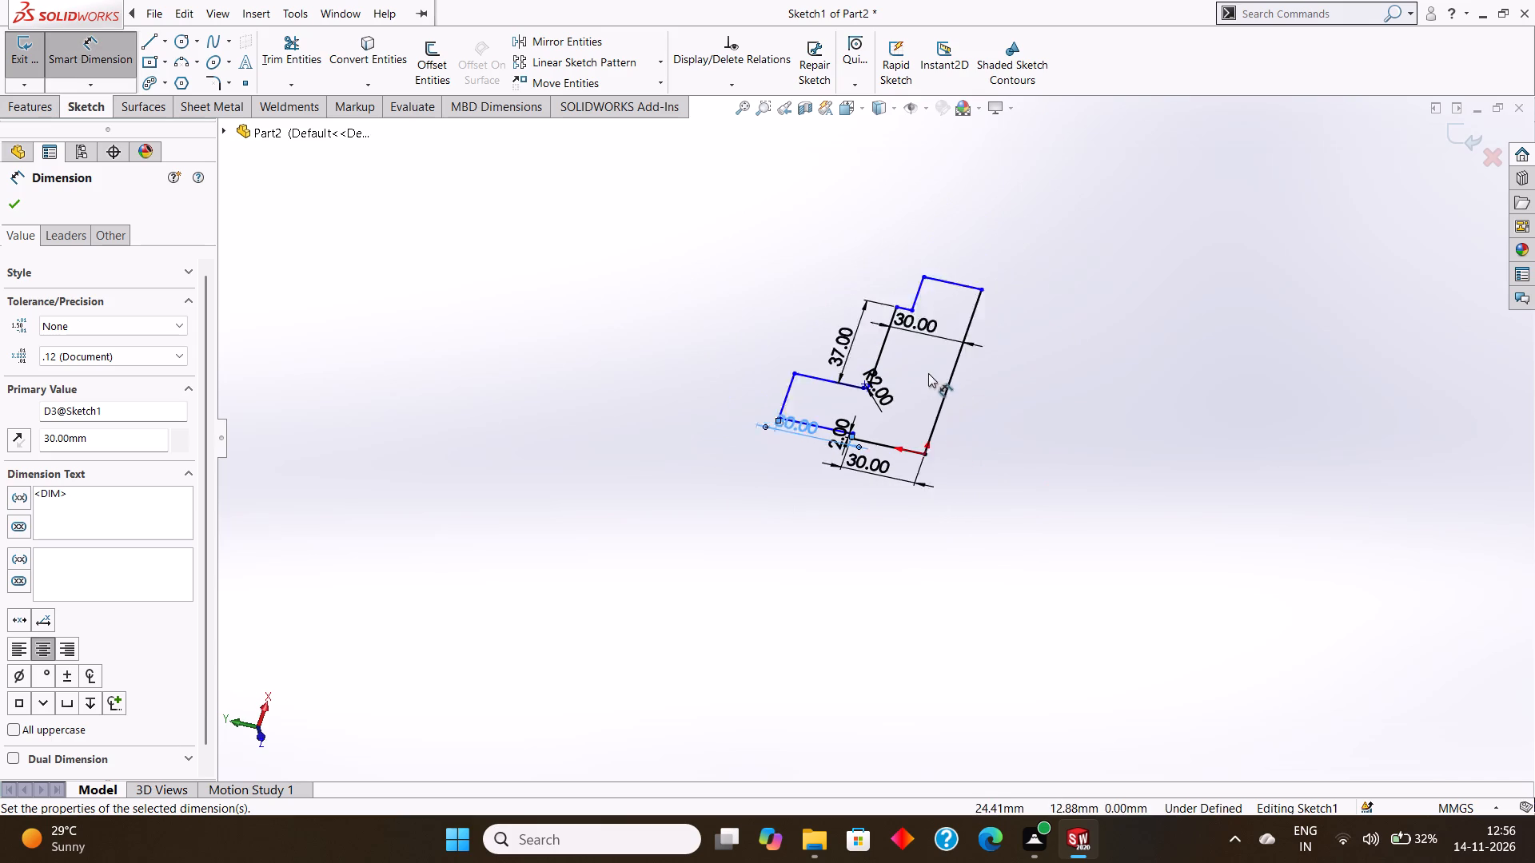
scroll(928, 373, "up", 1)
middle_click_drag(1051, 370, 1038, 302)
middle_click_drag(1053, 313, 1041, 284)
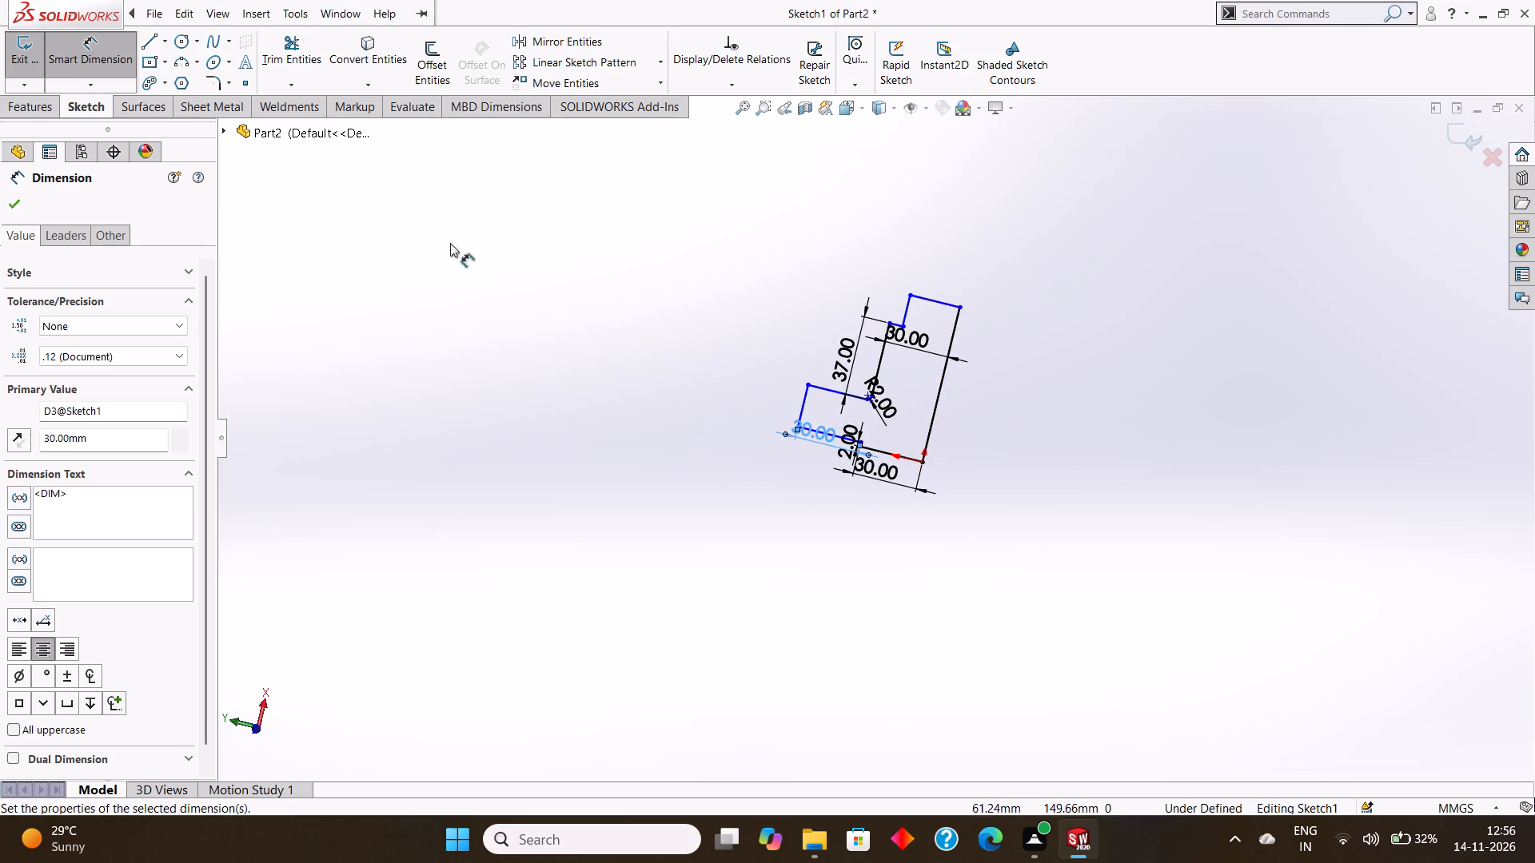
In the front view, dimension the flange's outer edge width and the height of its filleted side edge with Smart Dimension.
left_click(10, 198)
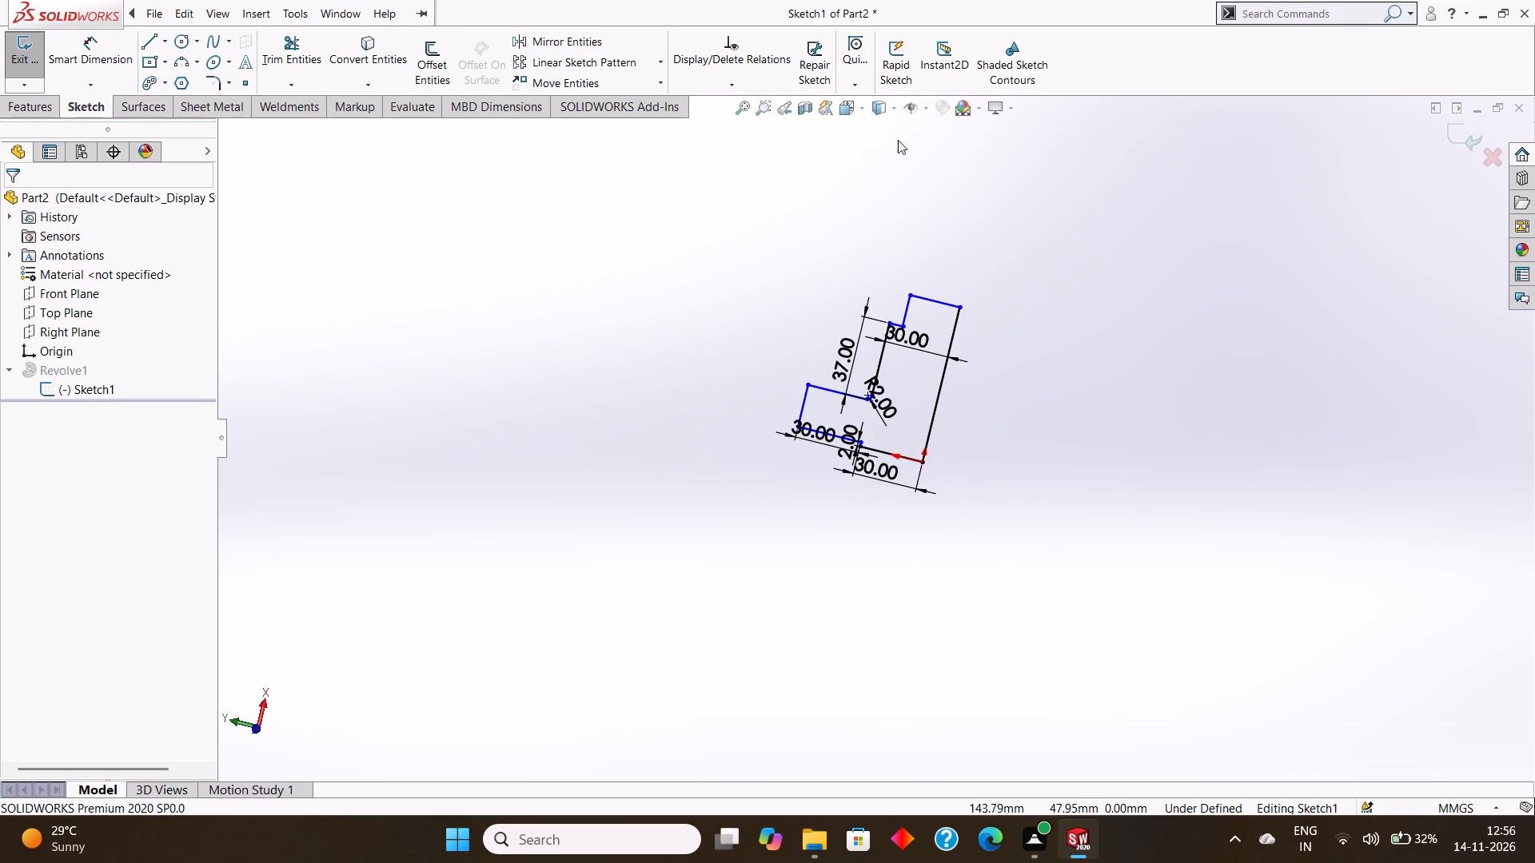
left_click(864, 106)
left_click(943, 201)
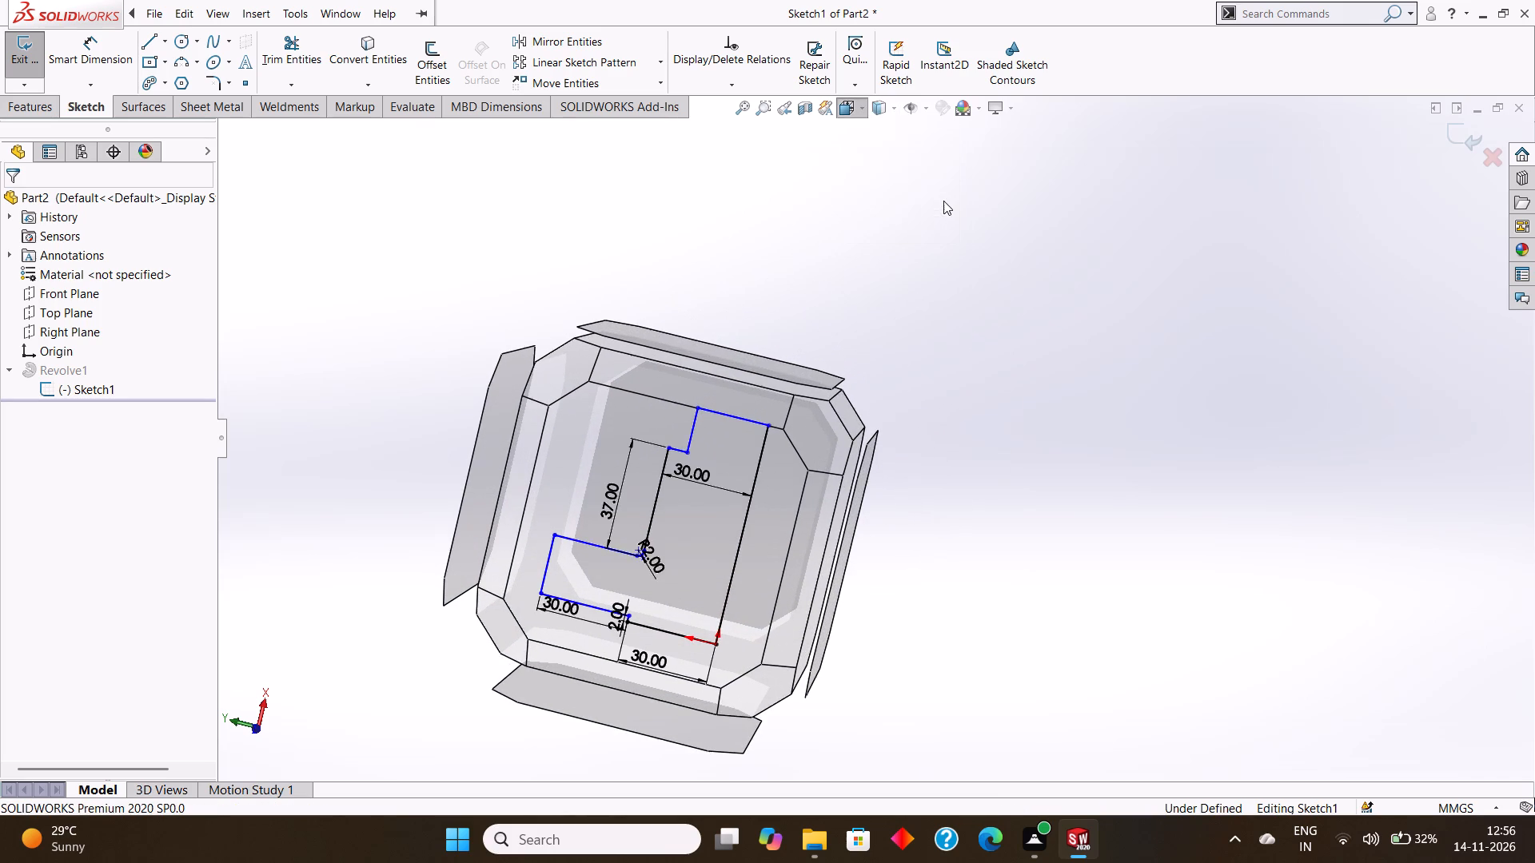
left_click(89, 34)
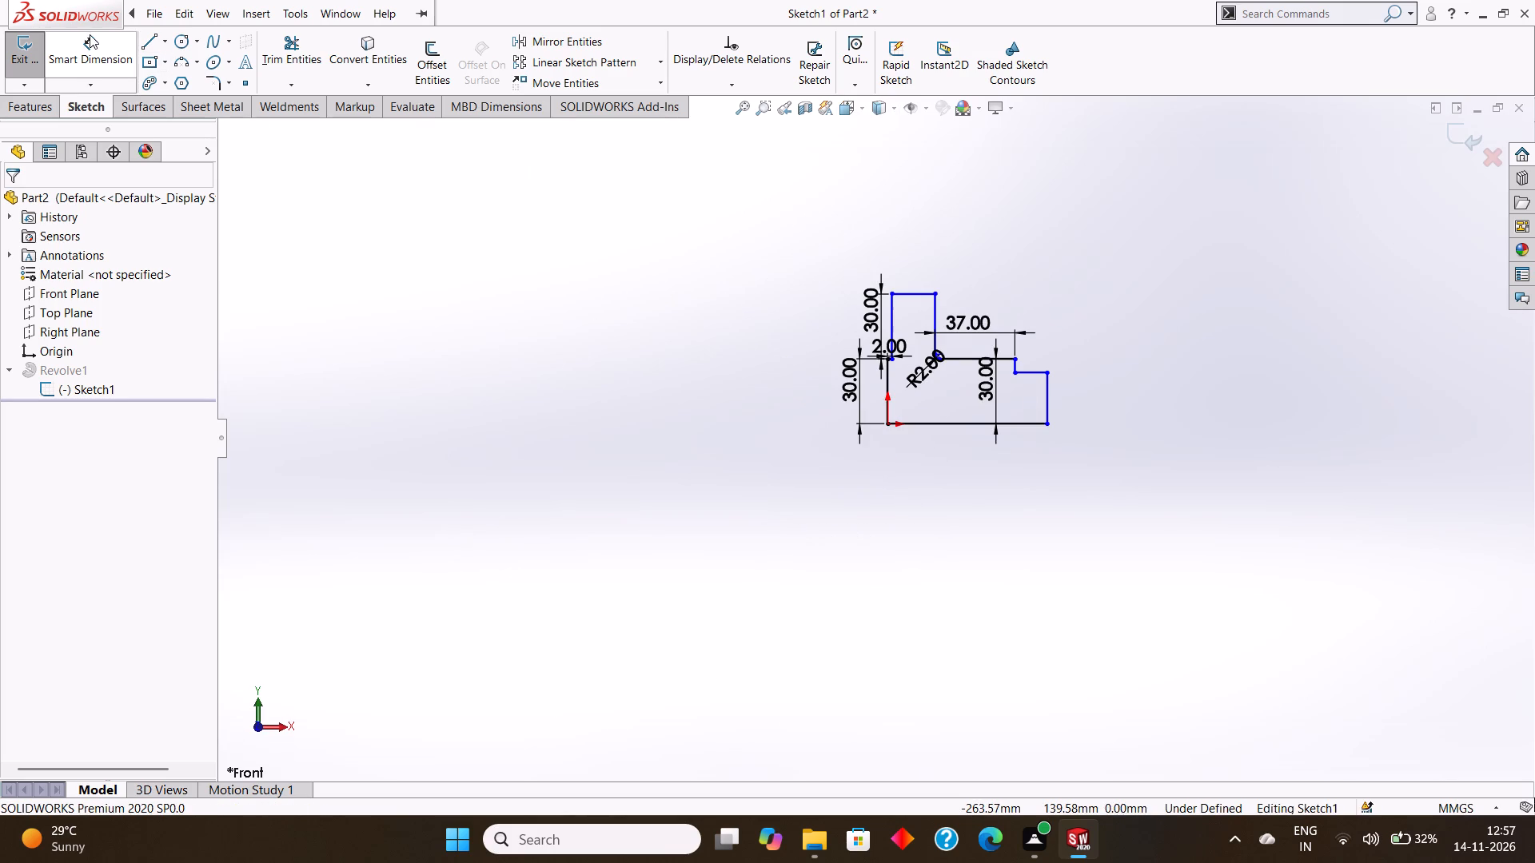
left_click(910, 293)
left_click(912, 237)
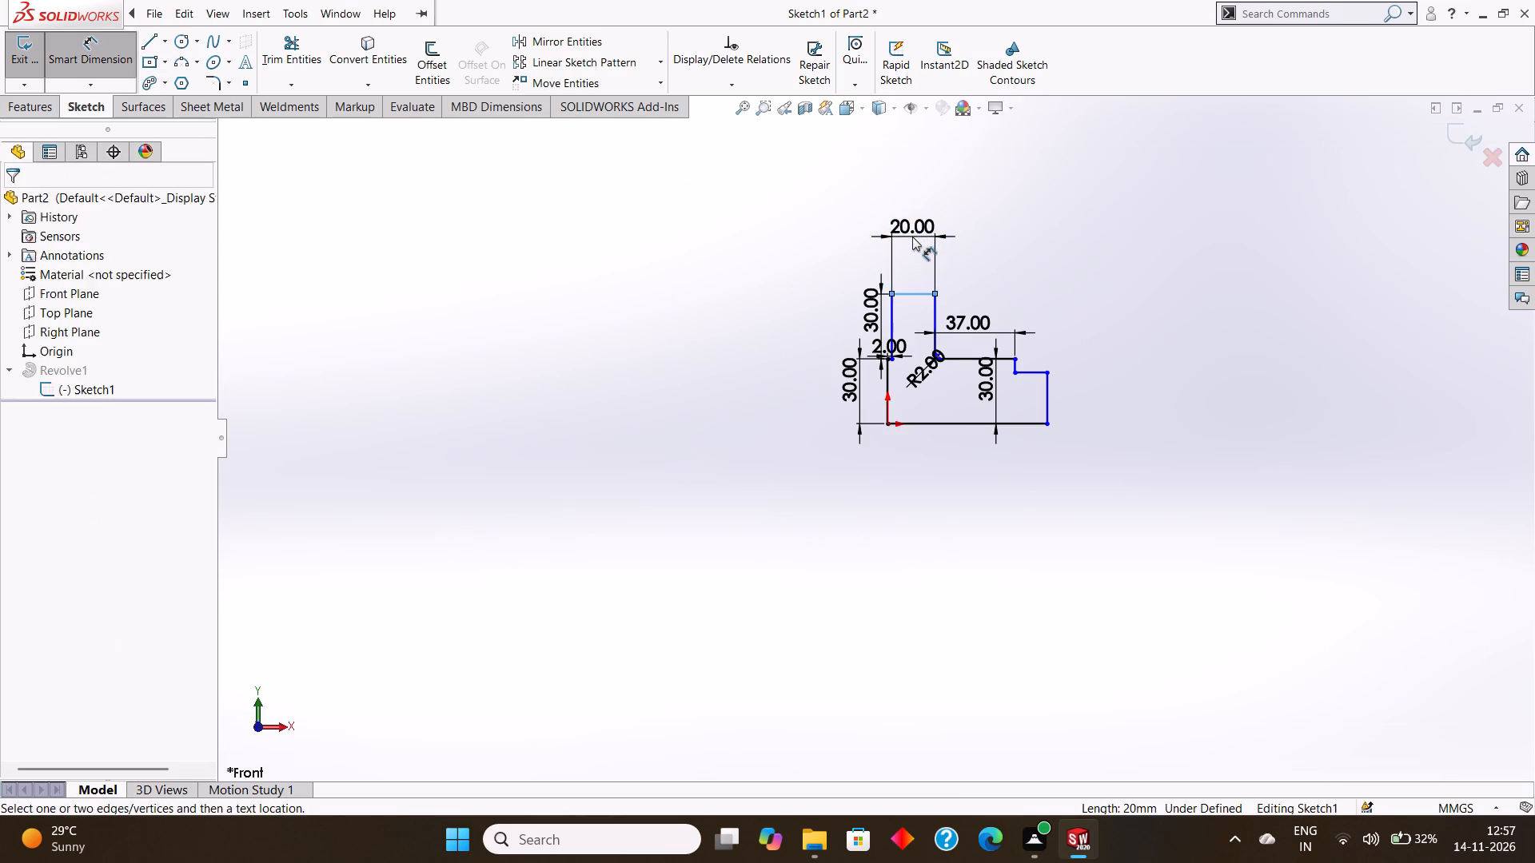
left_click(844, 217)
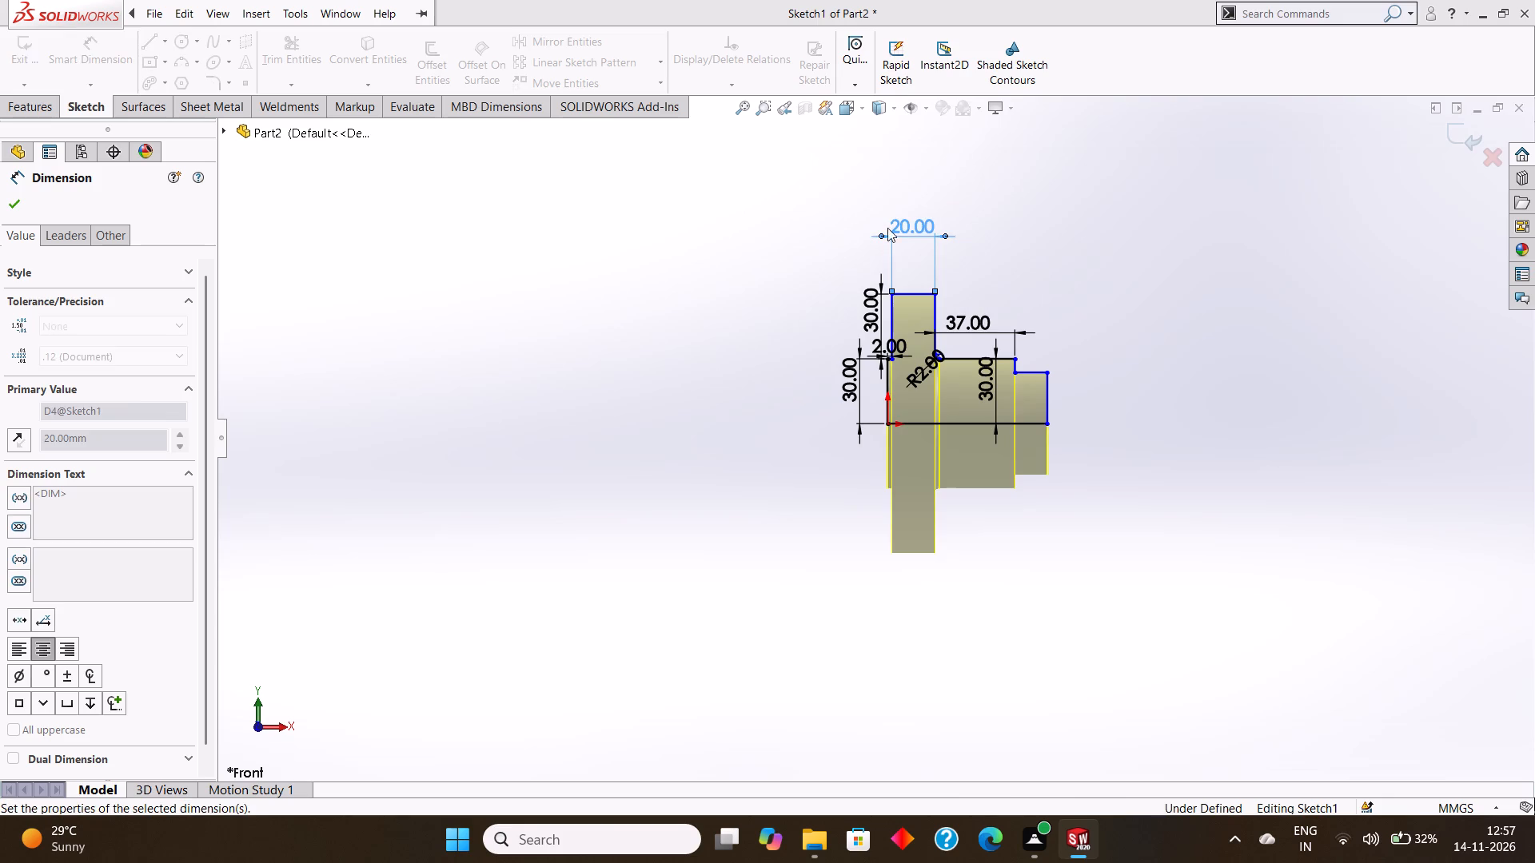
left_click(933, 302)
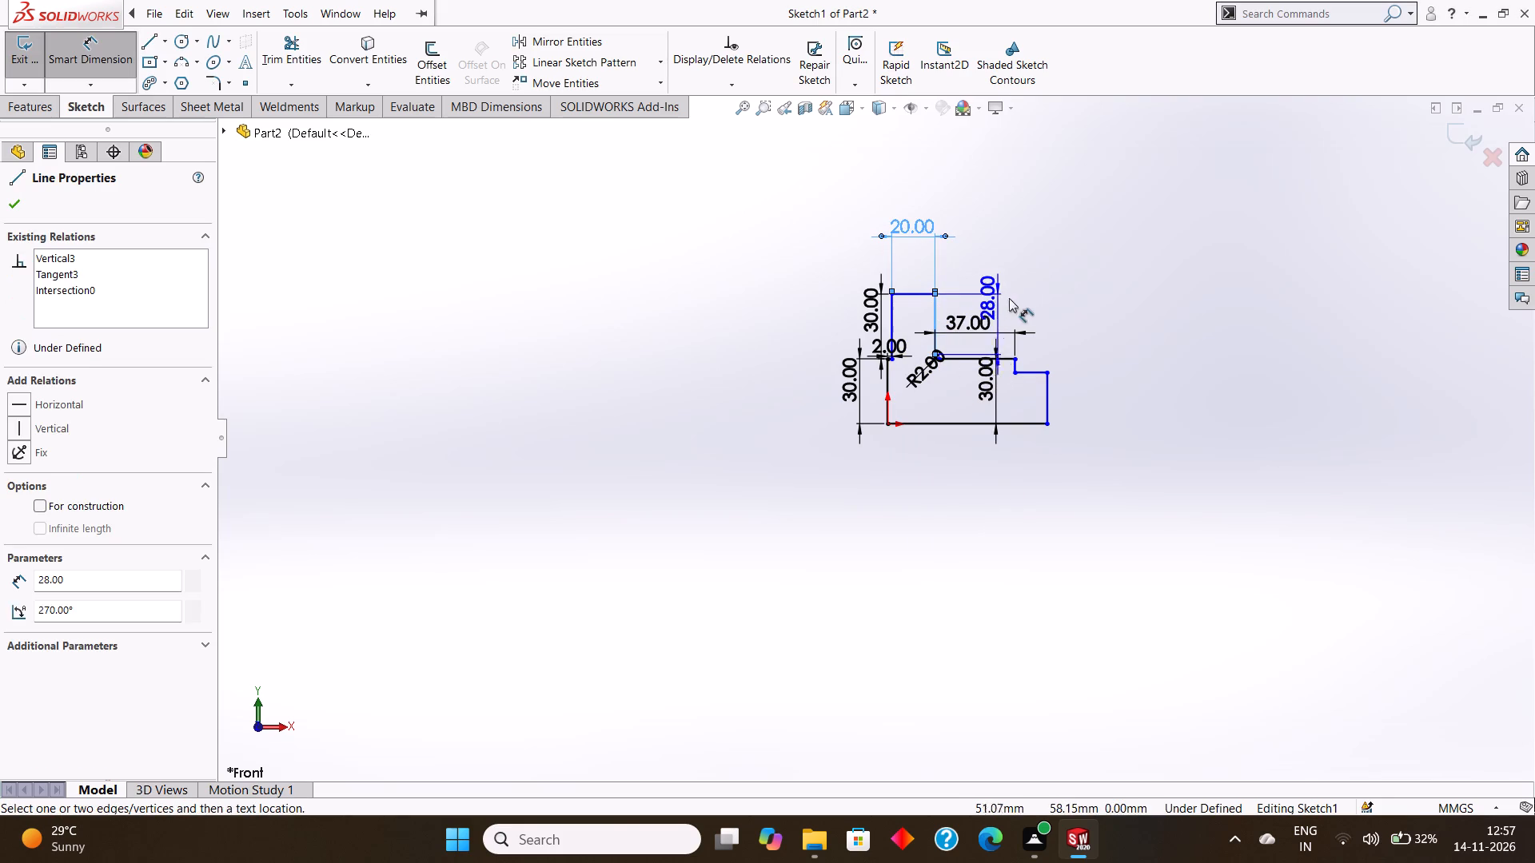
left_click(1016, 296)
left_click(947, 278)
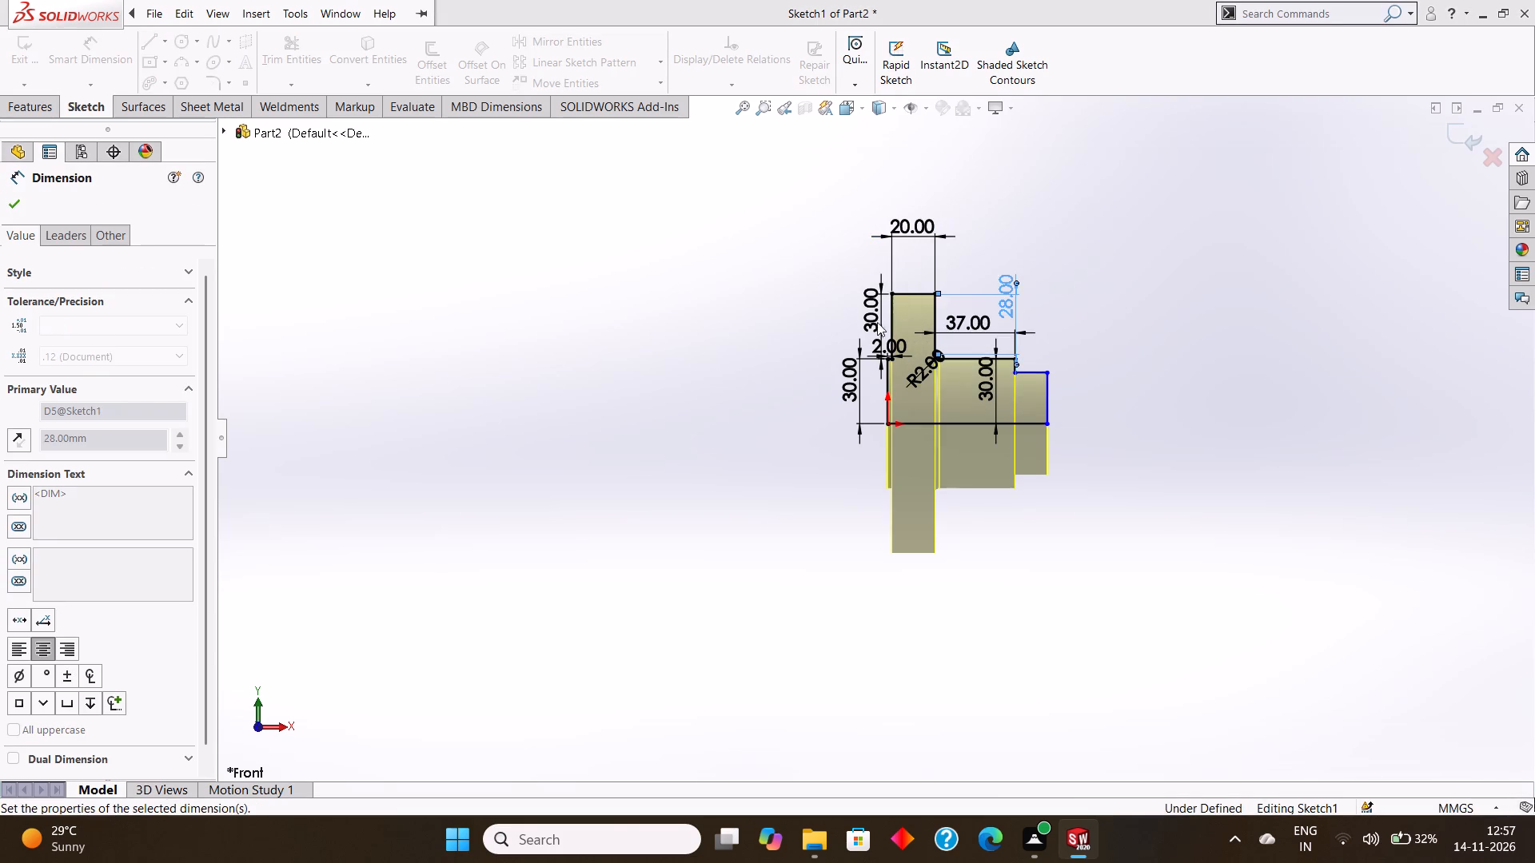
Dimension the narrow end's outer vertical edge and the profile's overall length from the origin to the narrow end's upper corner.
scroll(1062, 400, "down", 3)
left_click(1005, 380)
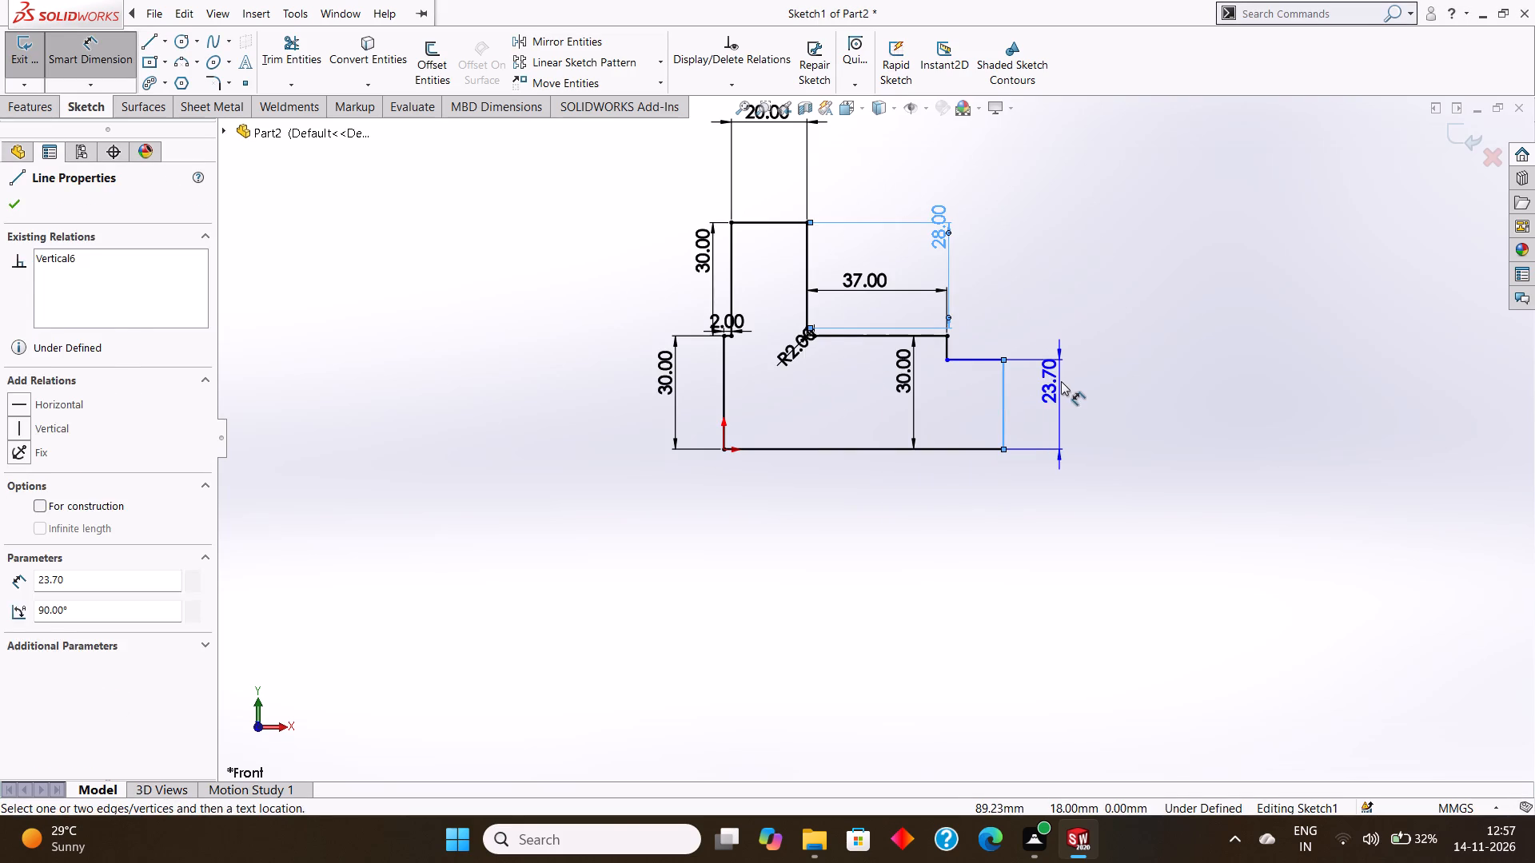
left_click(1061, 381)
left_click(1002, 361)
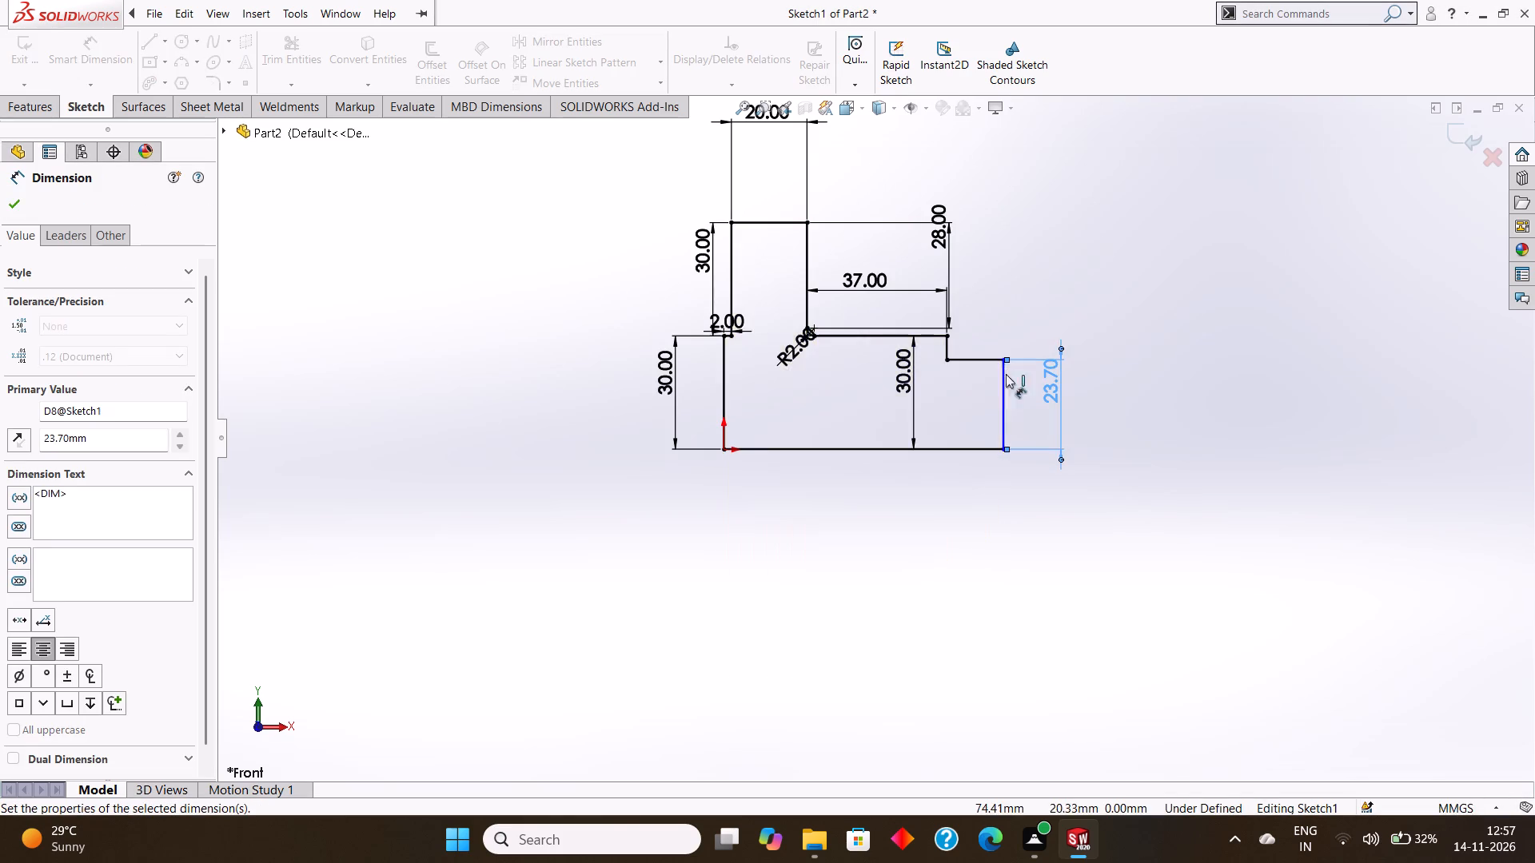
scroll(1007, 376, "down", 1)
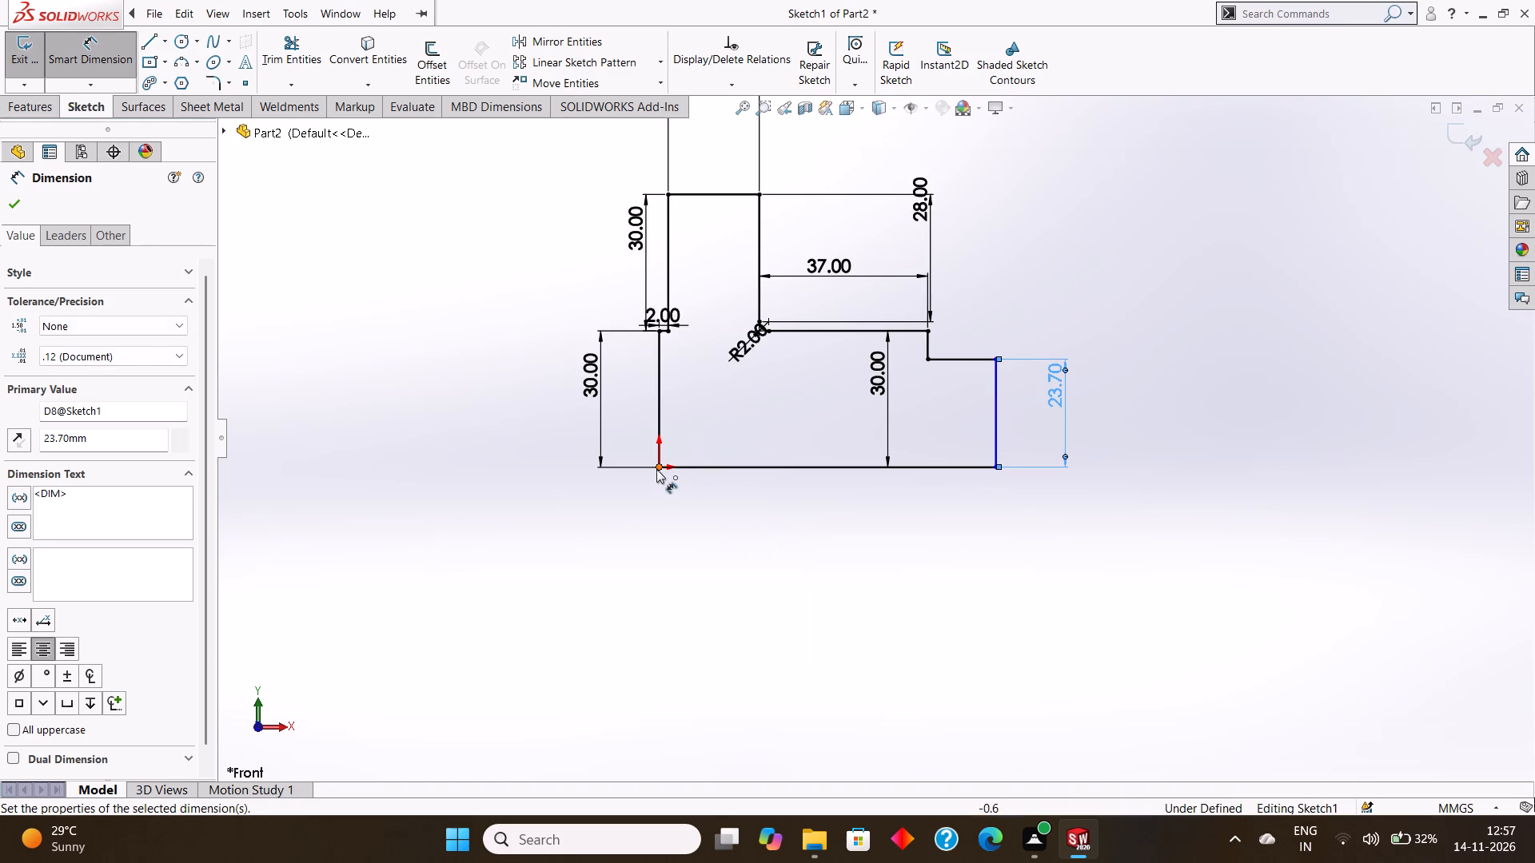
left_click(657, 468)
left_click(995, 359)
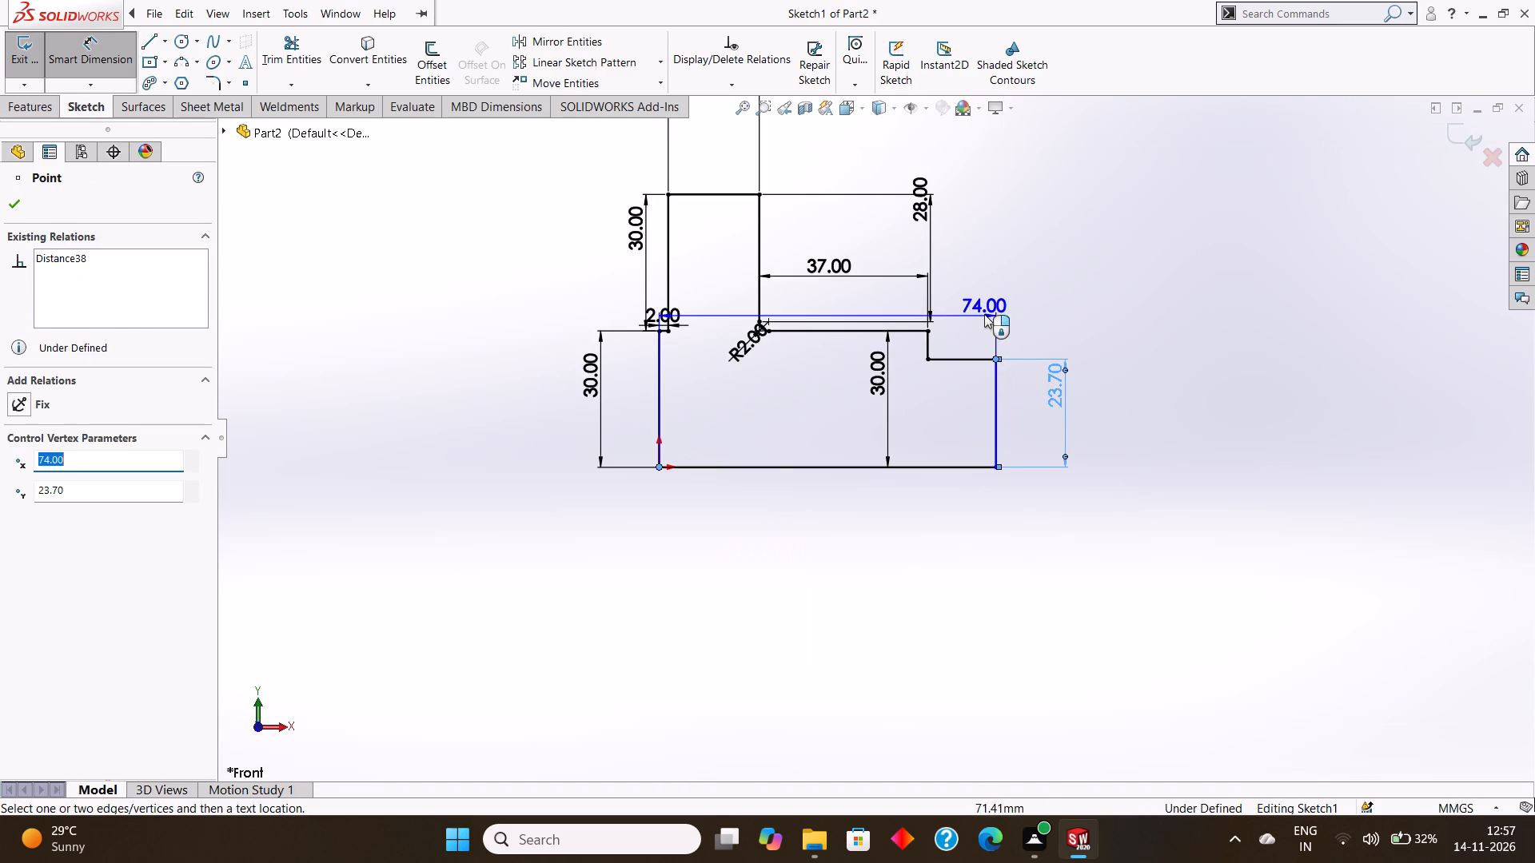
left_click(984, 314)
left_click(914, 288)
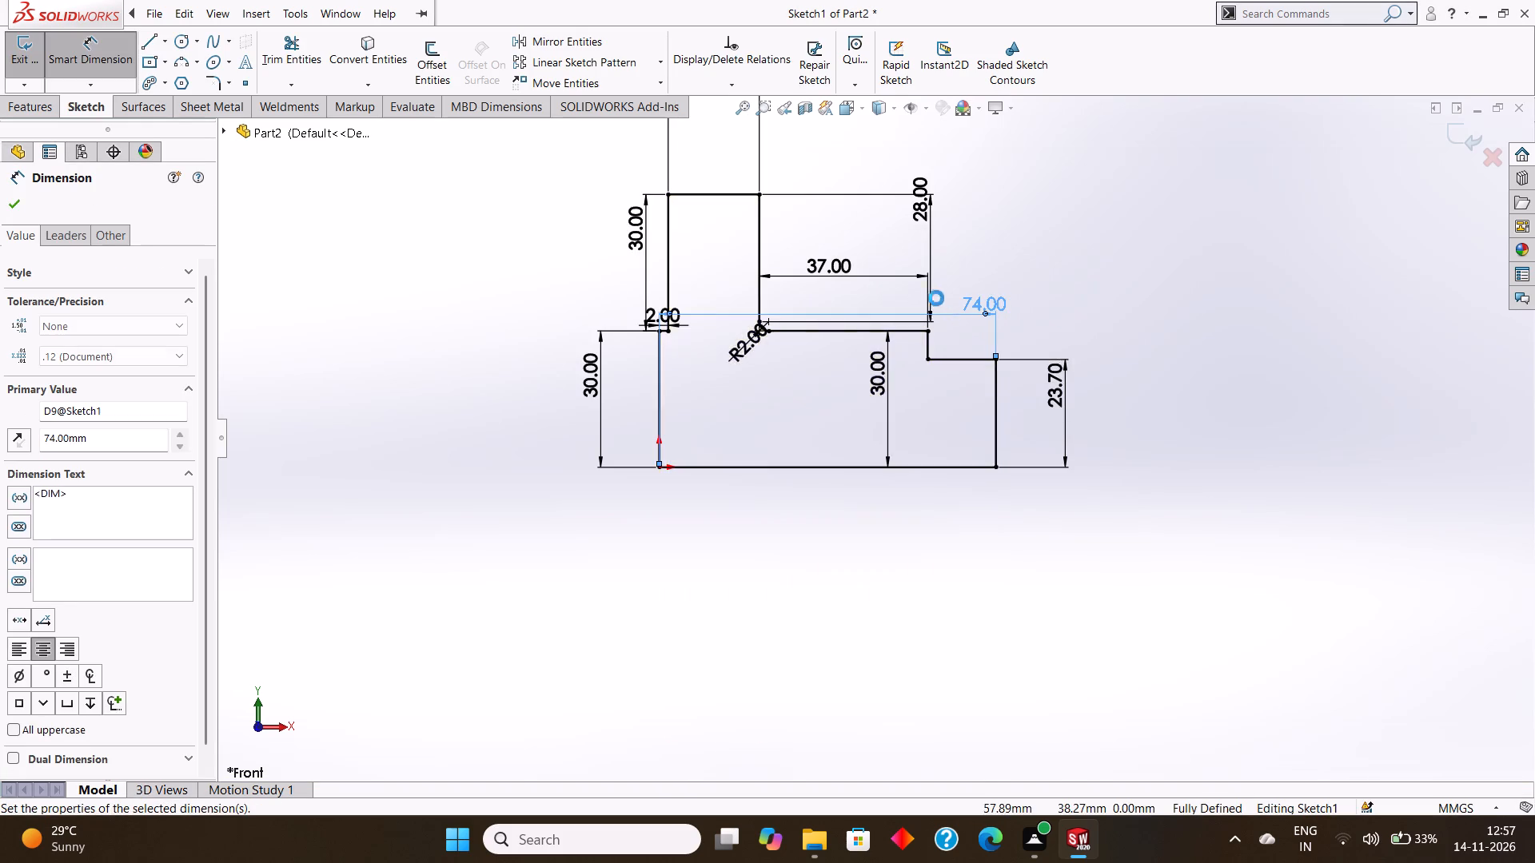
scroll(944, 301, "up", 2)
scroll(824, 375, "down", 2)
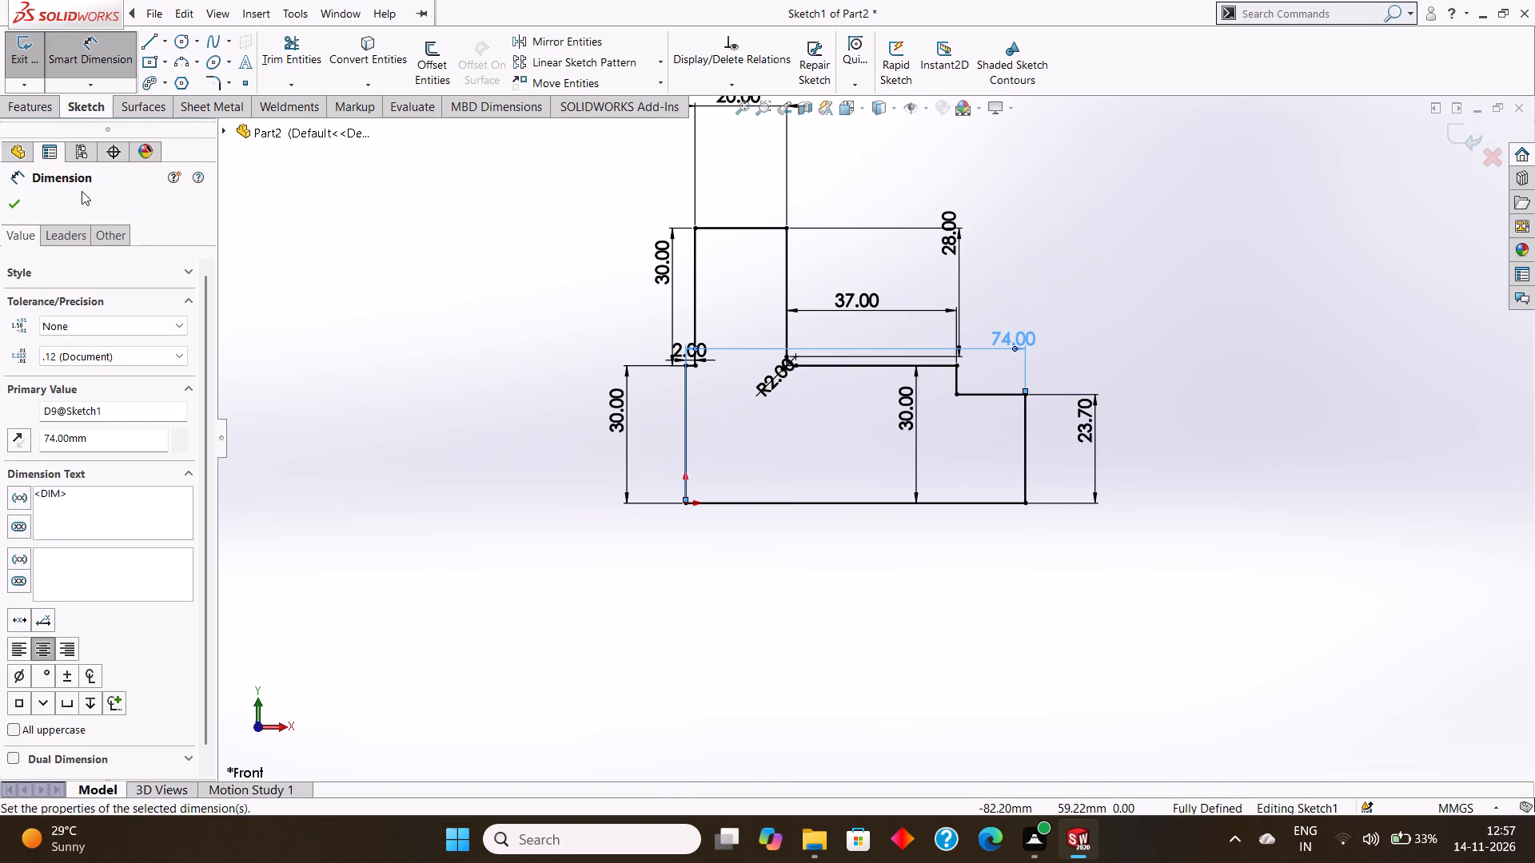
left_click(21, 198)
Exit the profile sketch to rebuild the revolve.
left_click(38, 103)
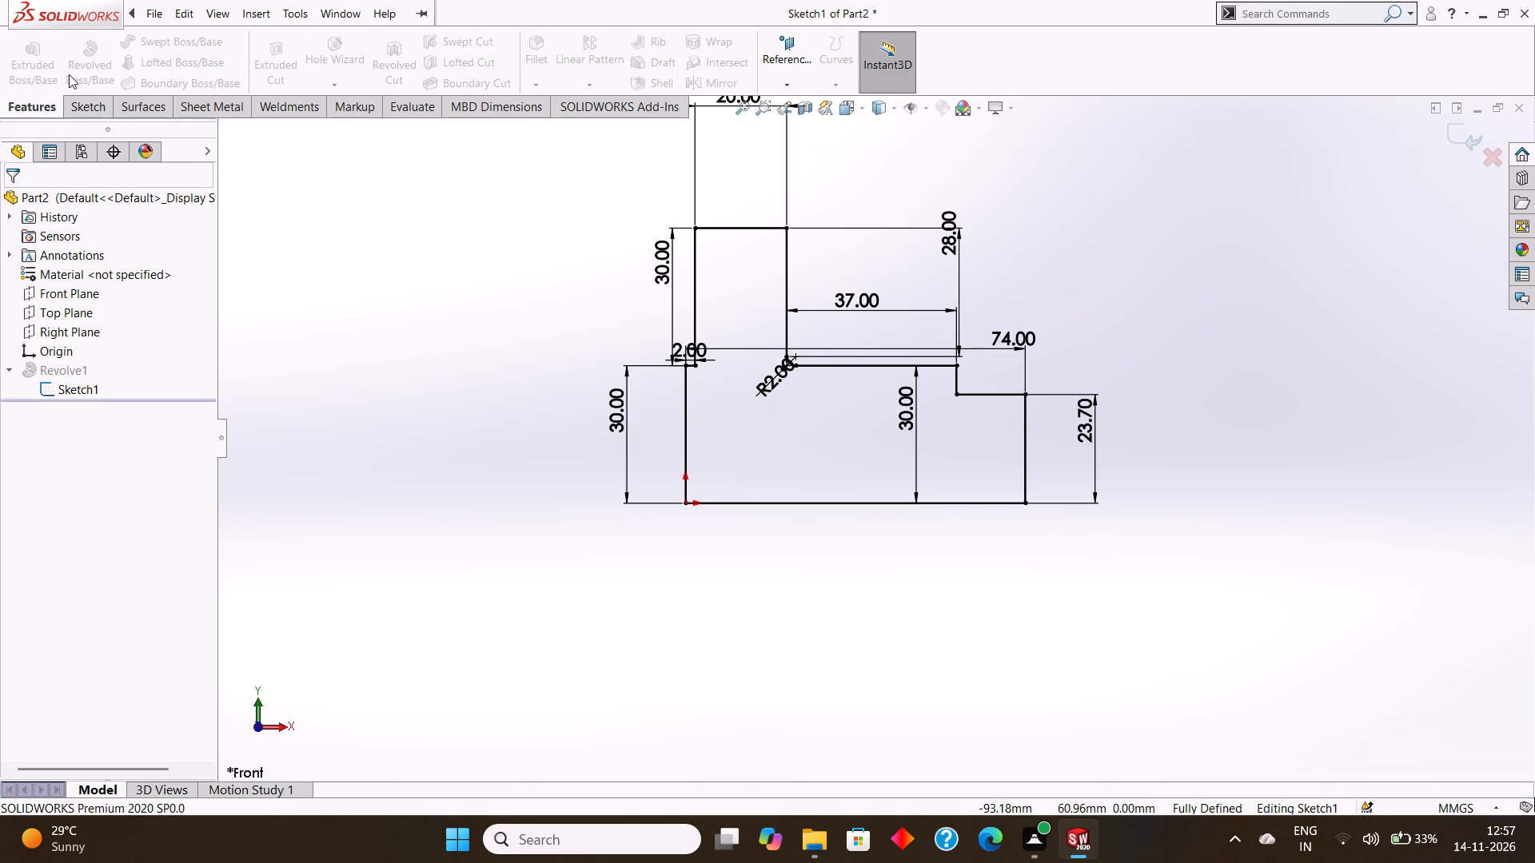
left_click(82, 107)
left_click(19, 60)
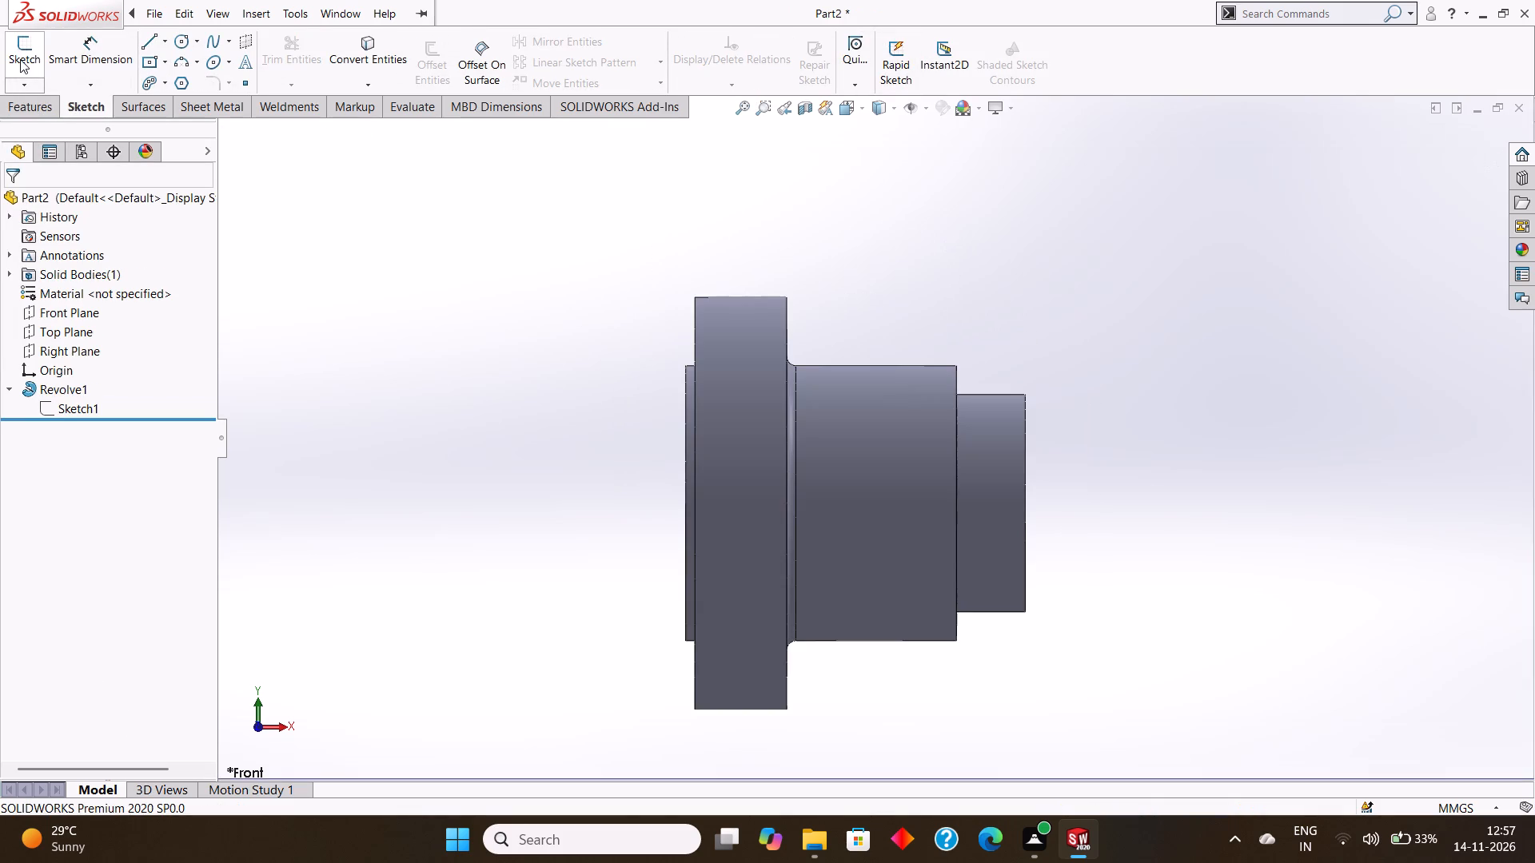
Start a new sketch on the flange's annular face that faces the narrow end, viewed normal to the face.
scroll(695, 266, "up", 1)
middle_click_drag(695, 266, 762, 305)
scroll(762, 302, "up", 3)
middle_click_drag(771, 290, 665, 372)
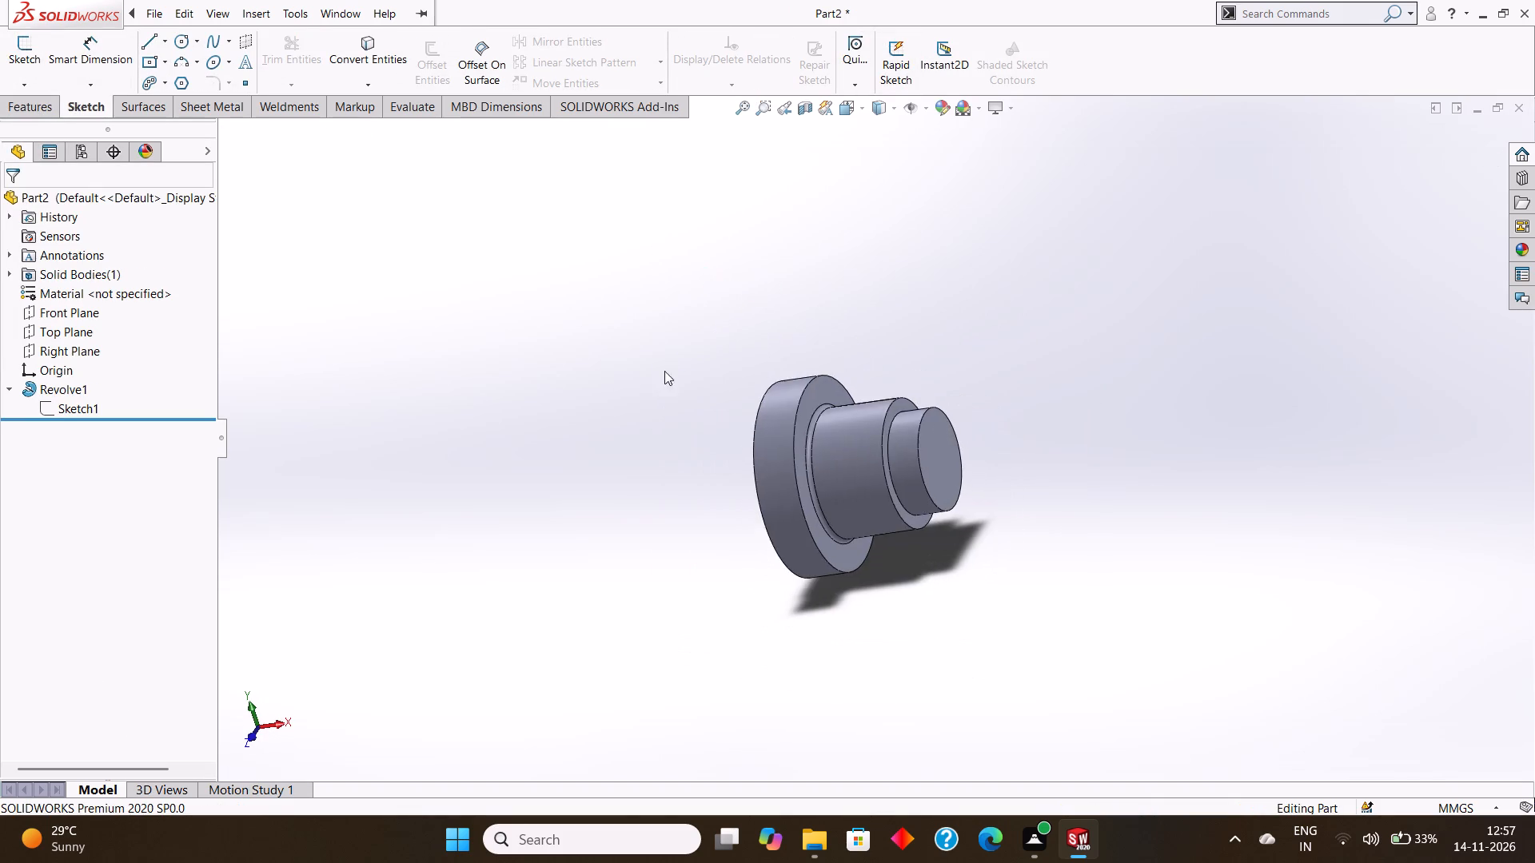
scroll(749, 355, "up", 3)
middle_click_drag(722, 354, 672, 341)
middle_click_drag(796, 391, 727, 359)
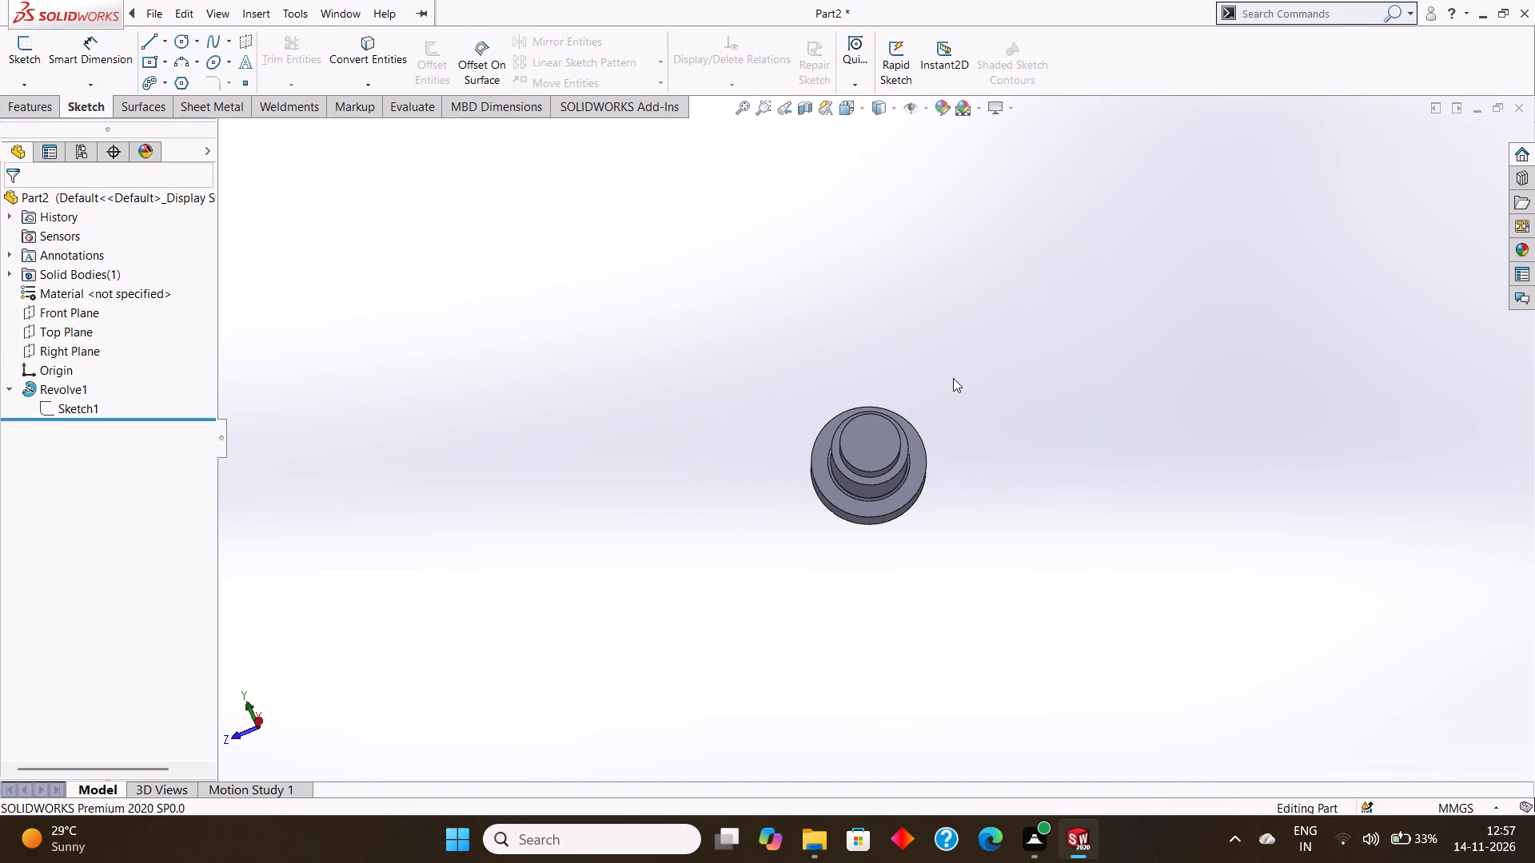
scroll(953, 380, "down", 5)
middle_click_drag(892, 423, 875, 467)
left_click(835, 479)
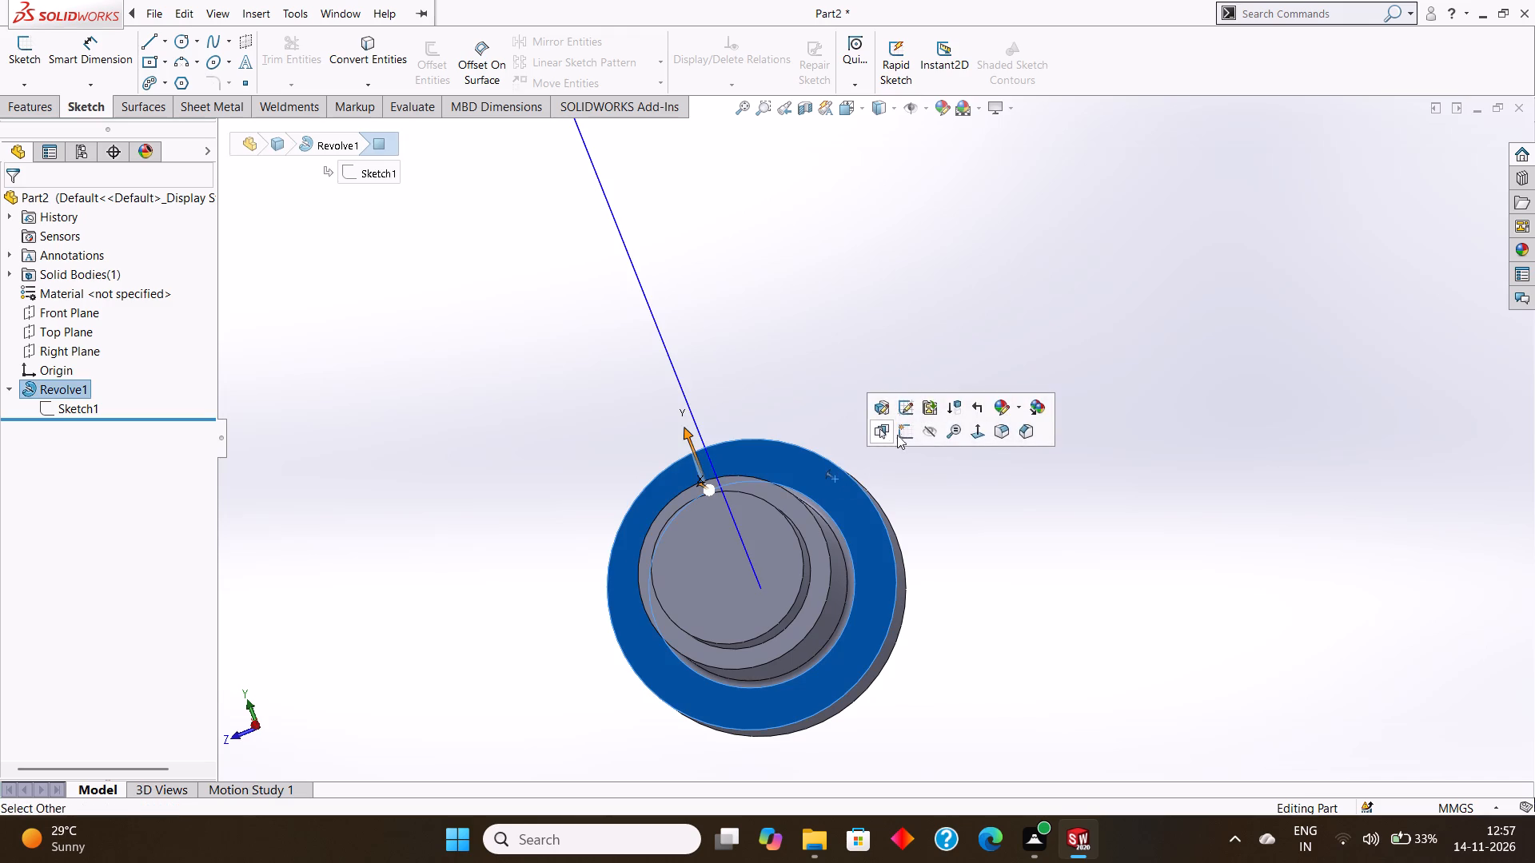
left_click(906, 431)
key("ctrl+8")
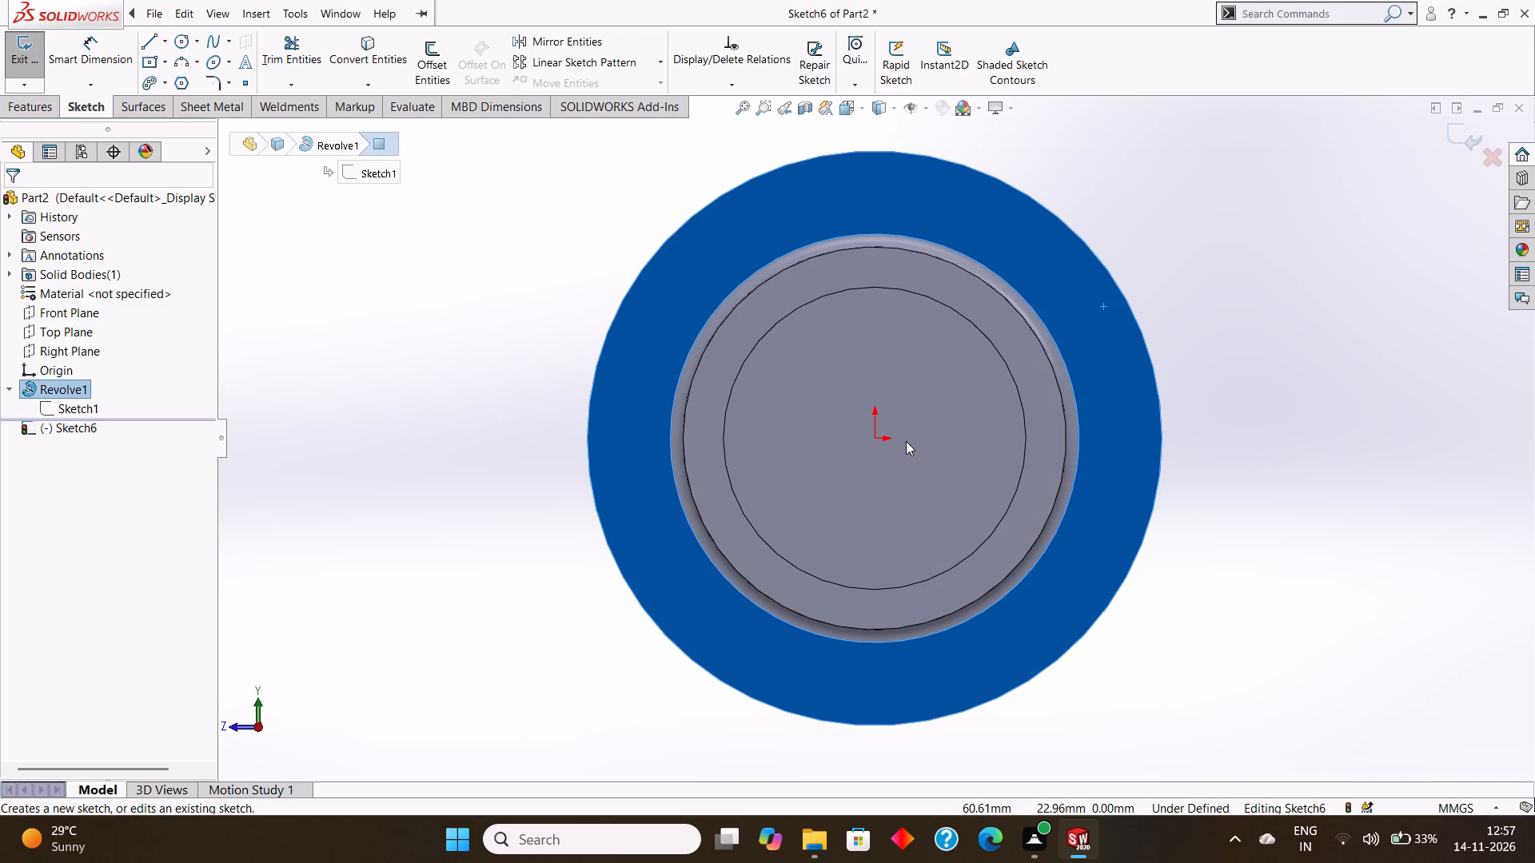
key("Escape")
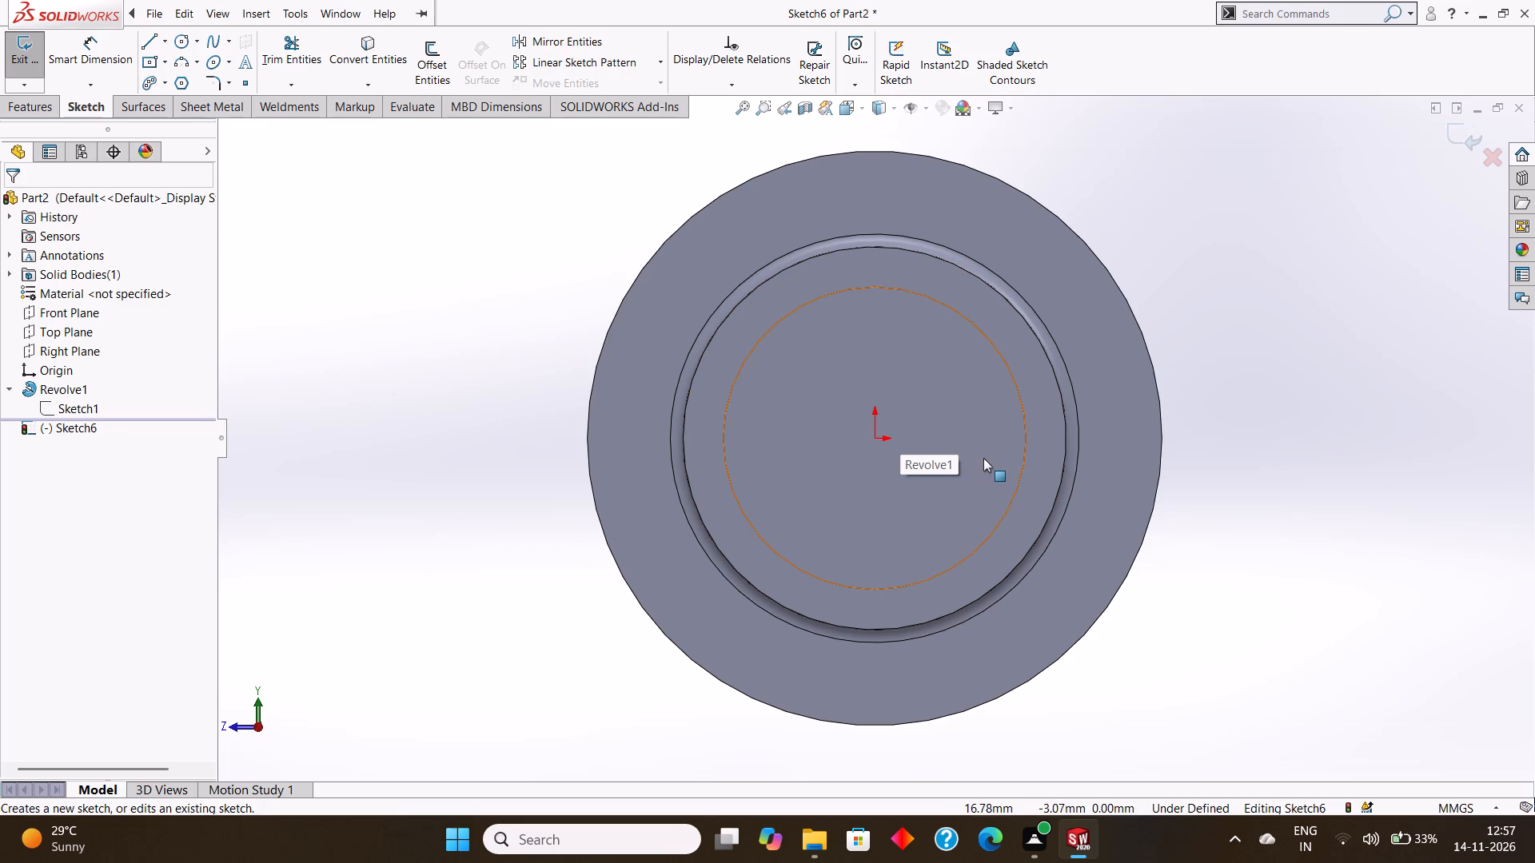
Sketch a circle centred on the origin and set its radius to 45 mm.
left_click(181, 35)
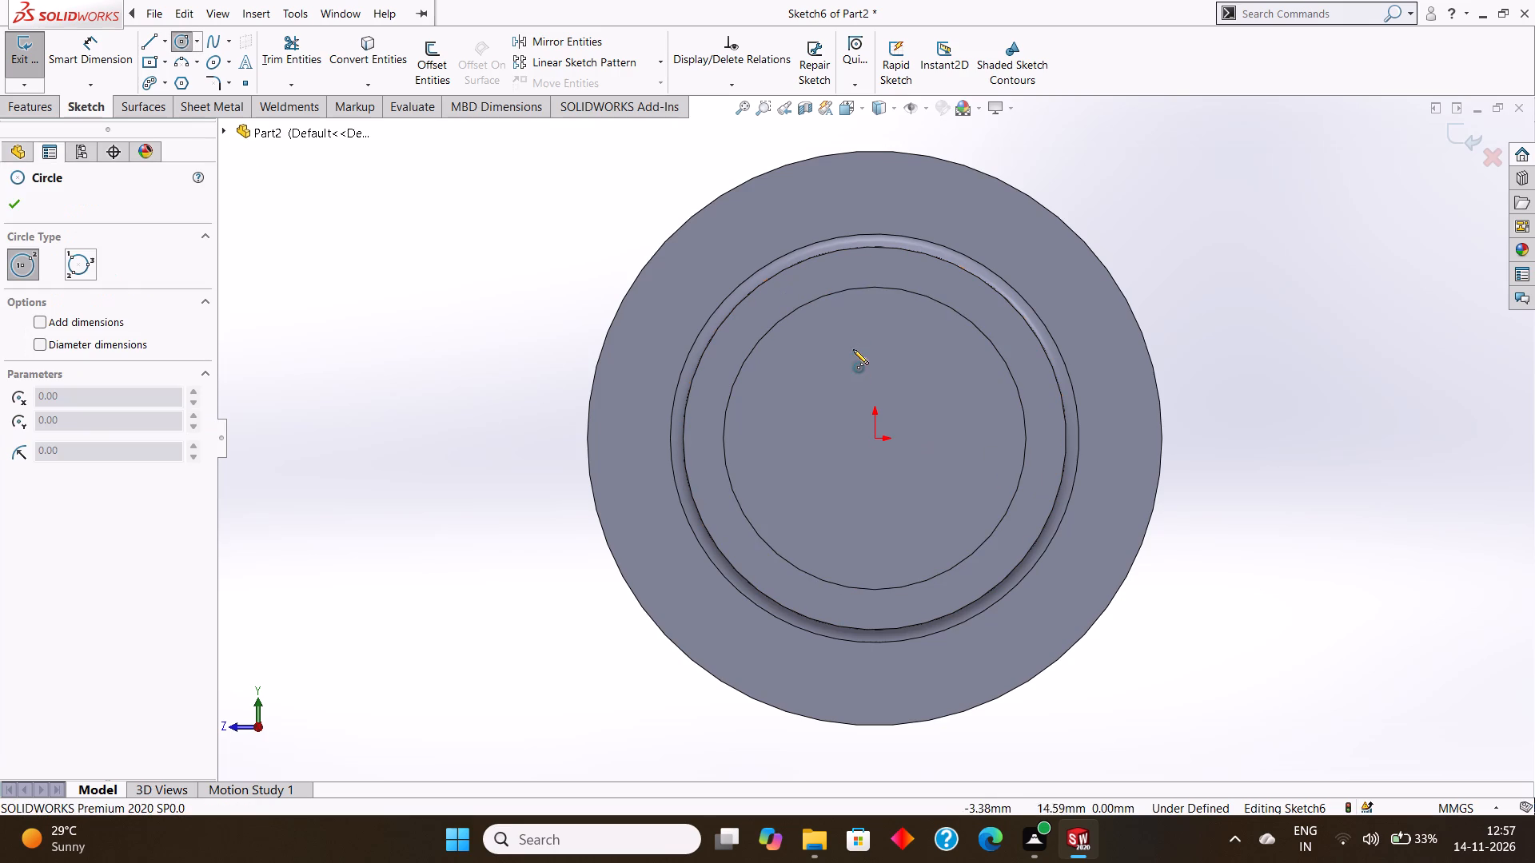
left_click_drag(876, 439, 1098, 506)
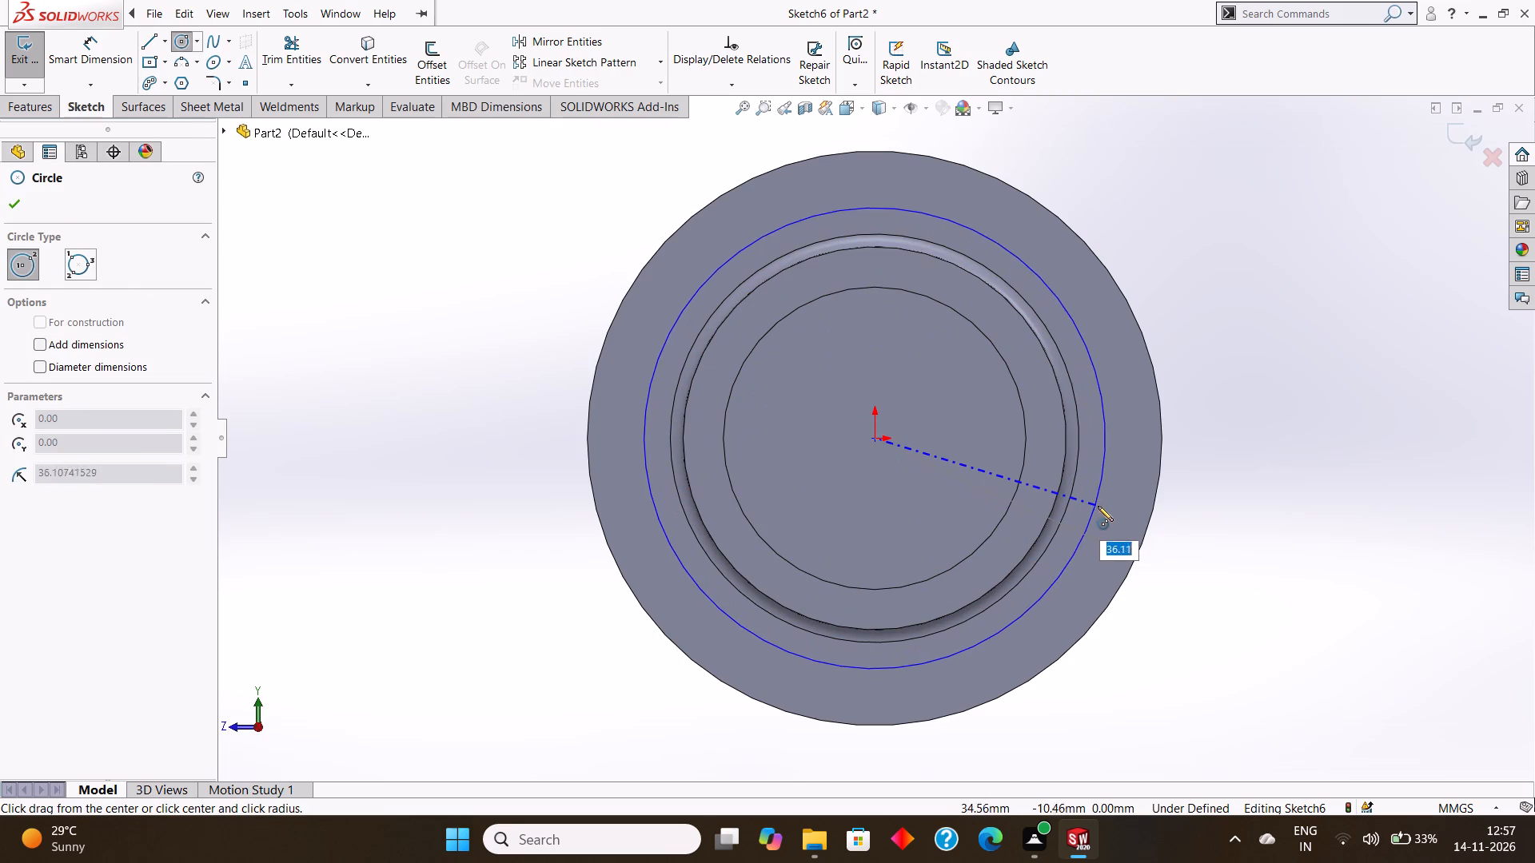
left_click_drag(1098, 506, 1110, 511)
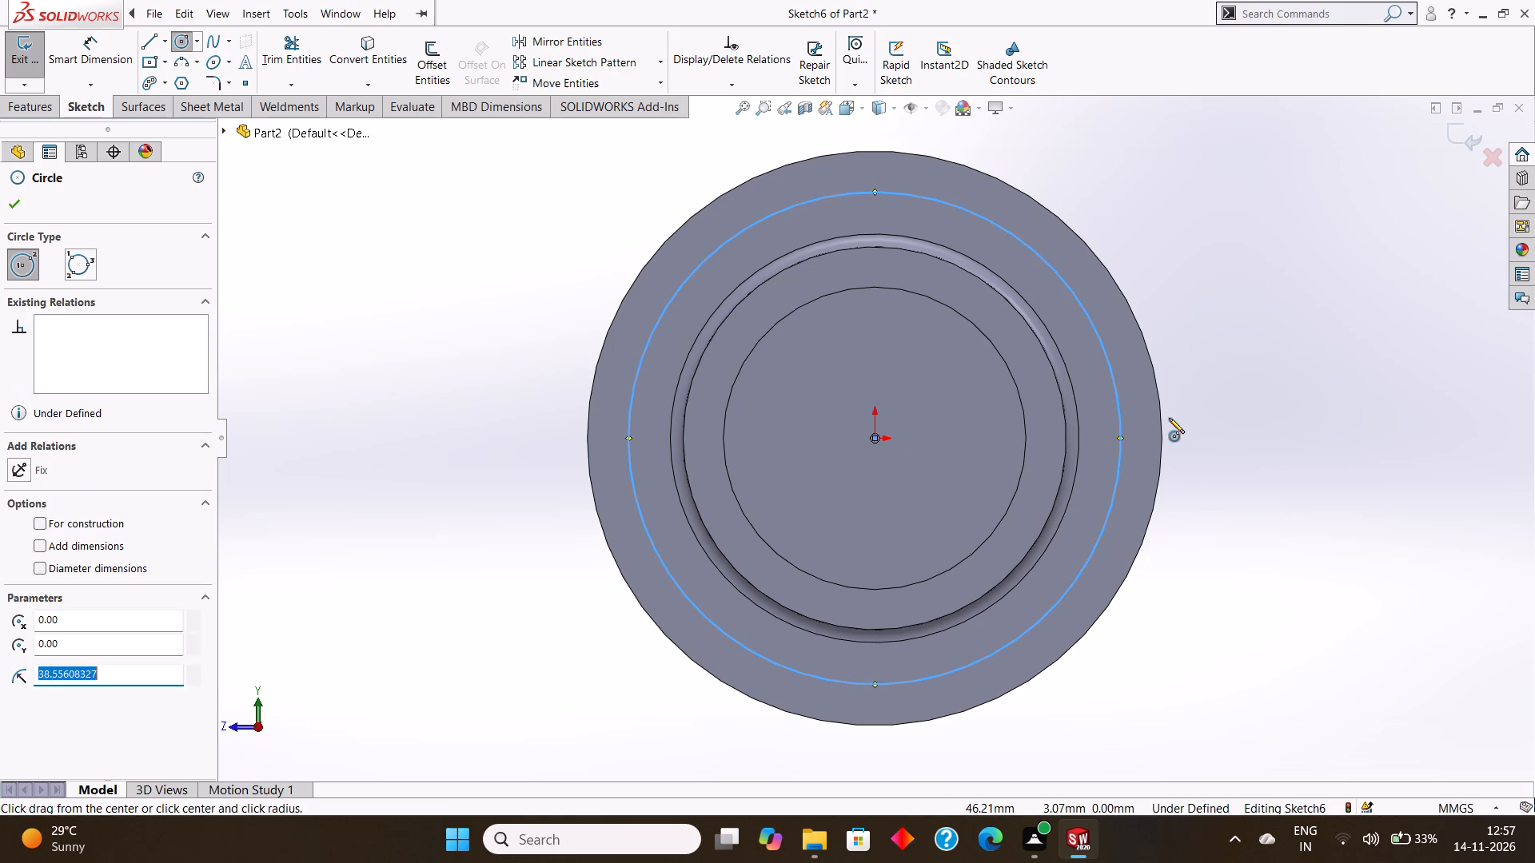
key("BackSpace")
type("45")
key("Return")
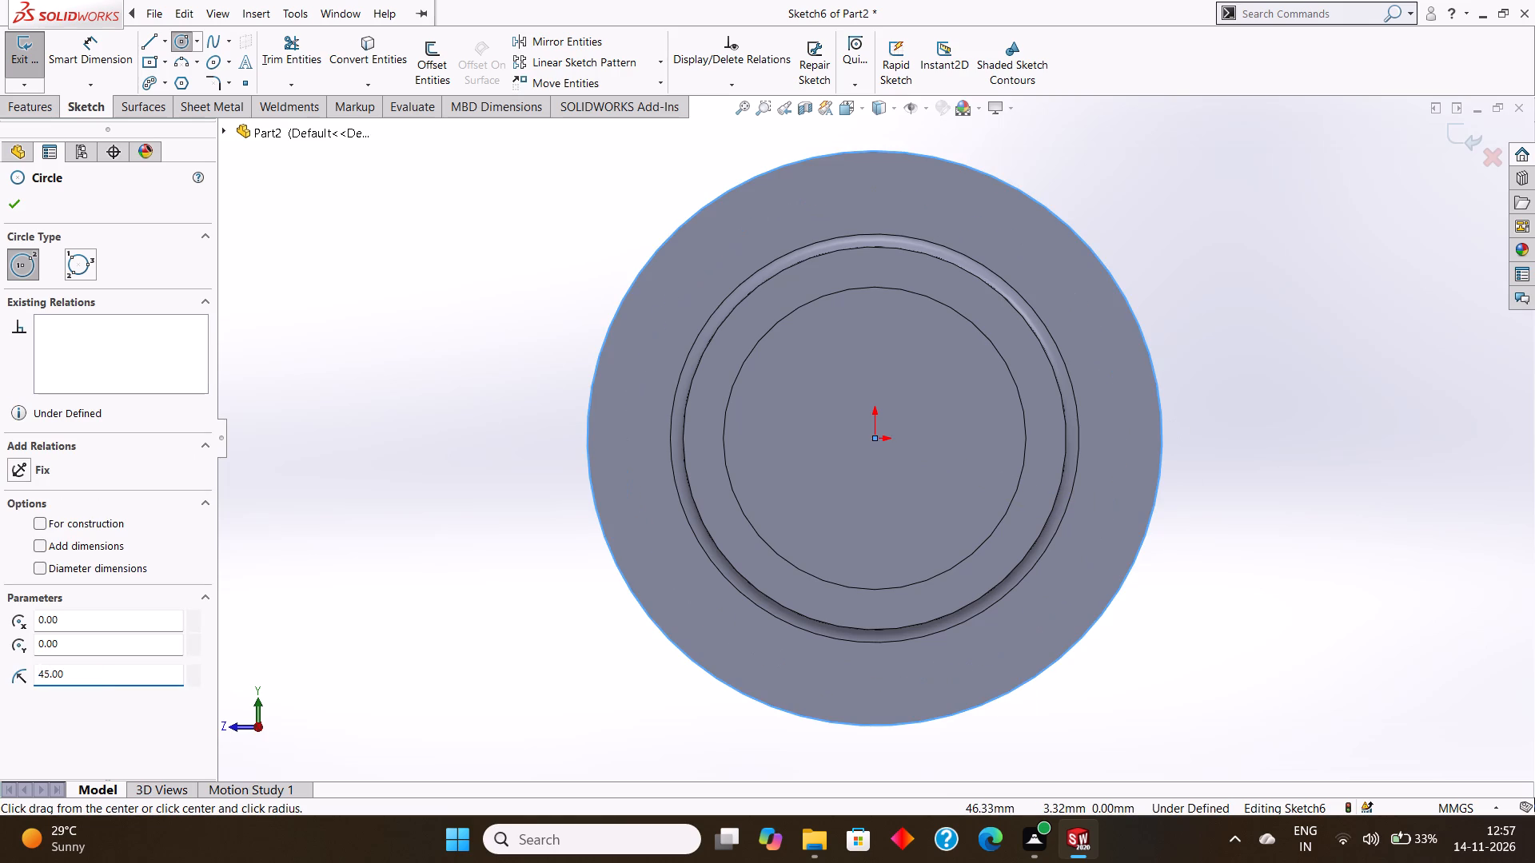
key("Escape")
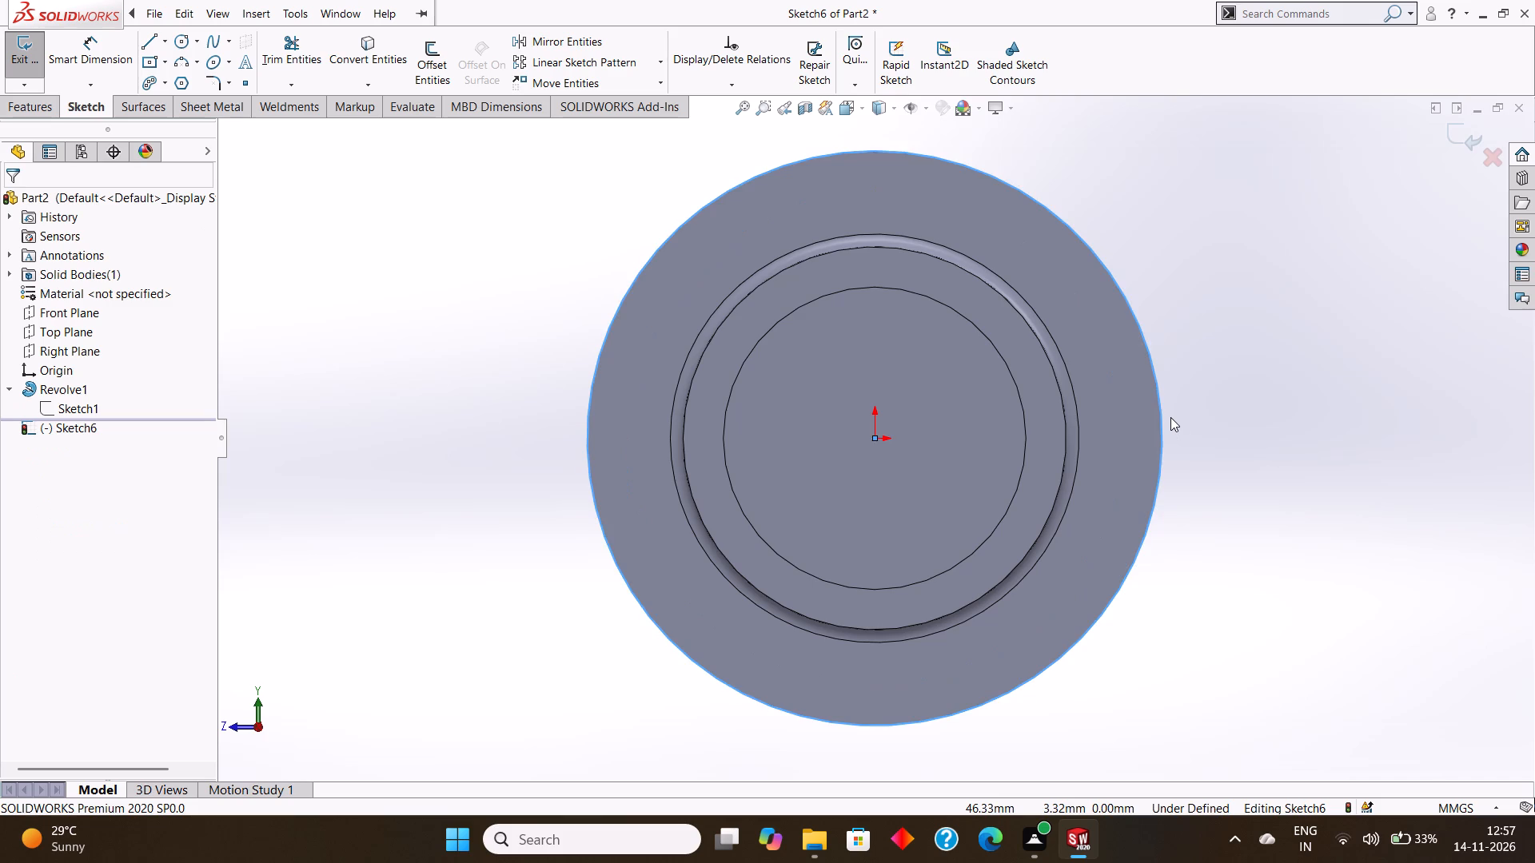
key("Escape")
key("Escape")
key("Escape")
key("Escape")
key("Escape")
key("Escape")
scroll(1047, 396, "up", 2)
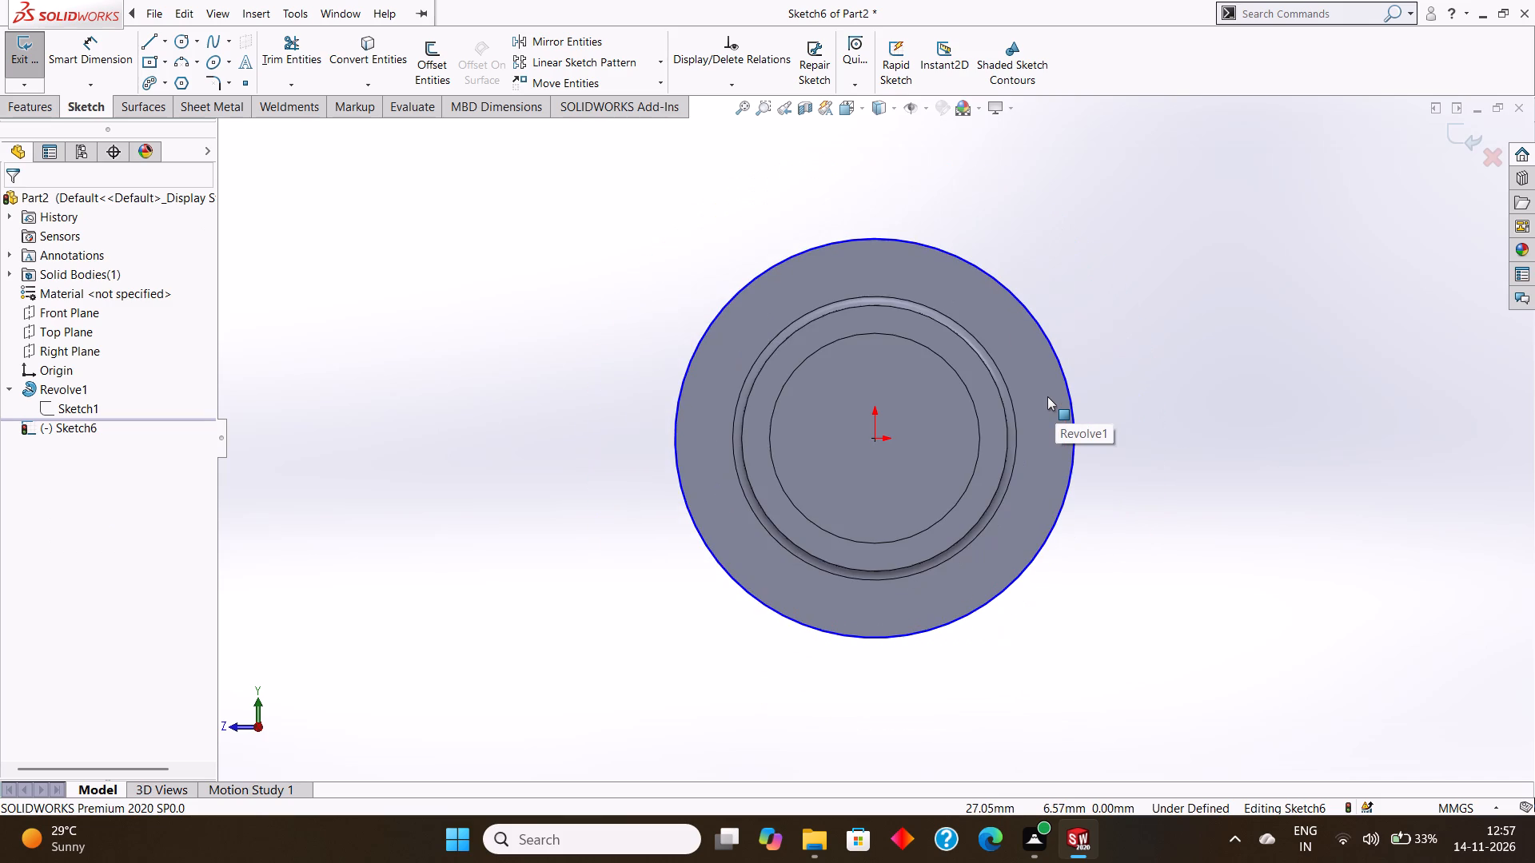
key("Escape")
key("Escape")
Examine the circle against the flange's outer edge from several angles.
middle_click_drag(996, 378, 1007, 392)
middle_click_drag(1015, 385, 1020, 403)
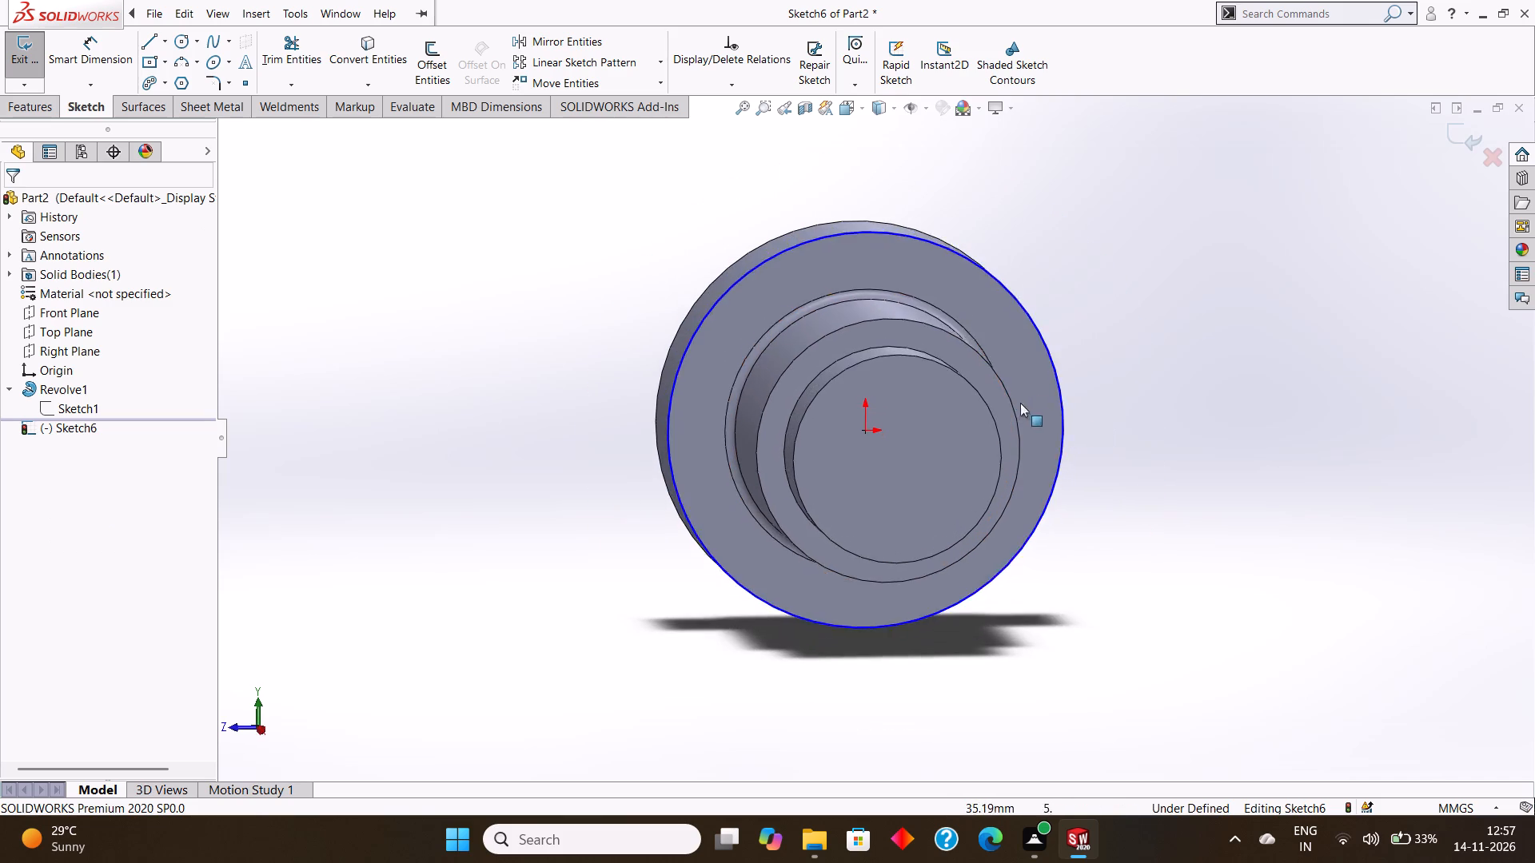
middle_click_drag(1029, 391, 1003, 354)
scroll(1003, 352, "up", 1)
middle_click_drag(1002, 352, 991, 340)
middle_click_drag(991, 340, 995, 353)
middle_click(995, 352)
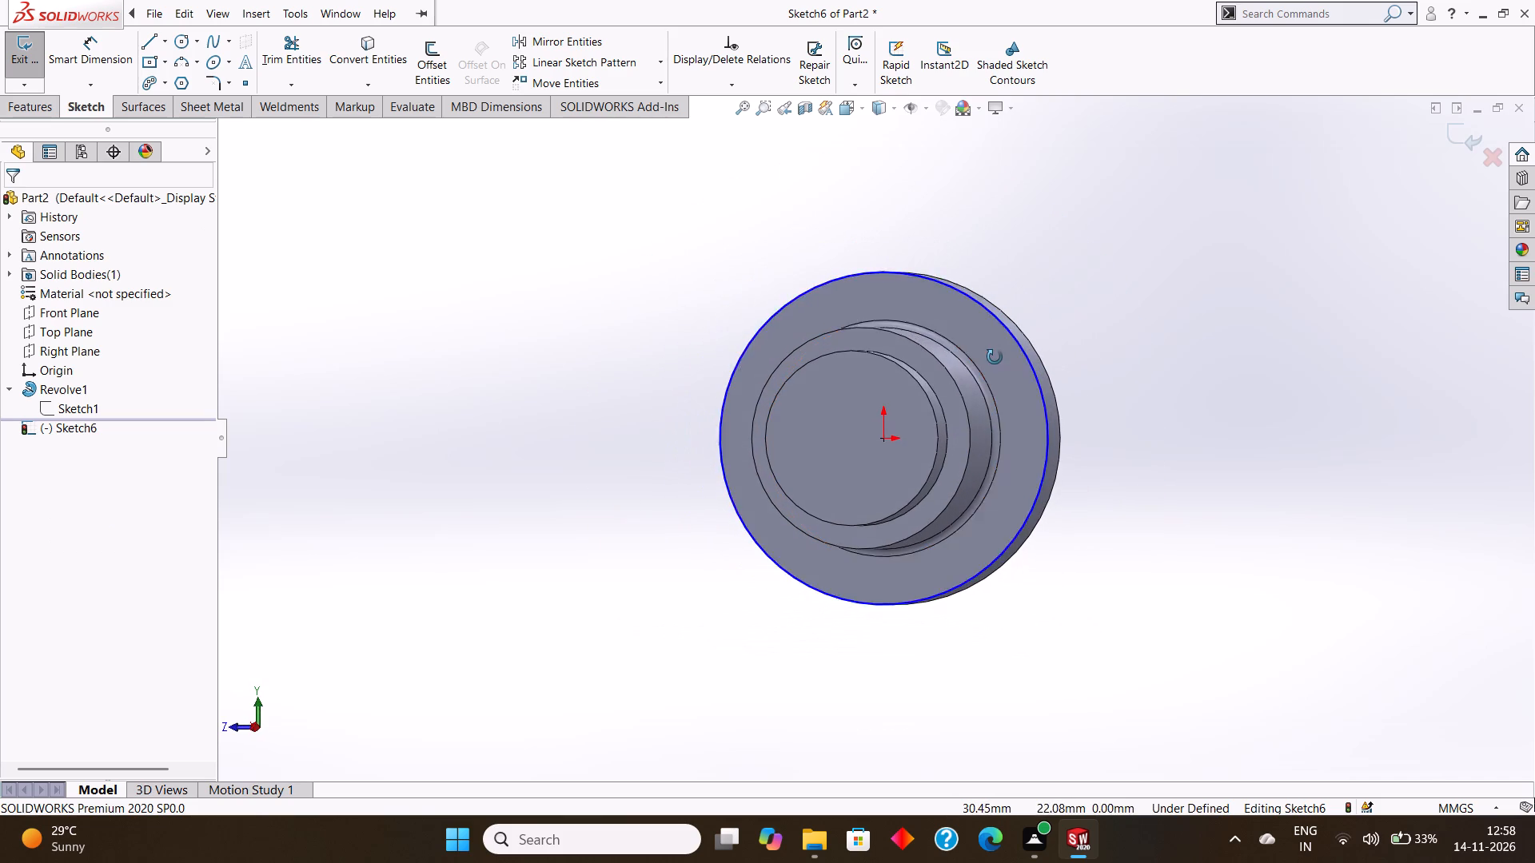
middle_click_drag(995, 358, 995, 368)
middle_click(995, 364)
middle_click_drag(996, 360, 1003, 372)
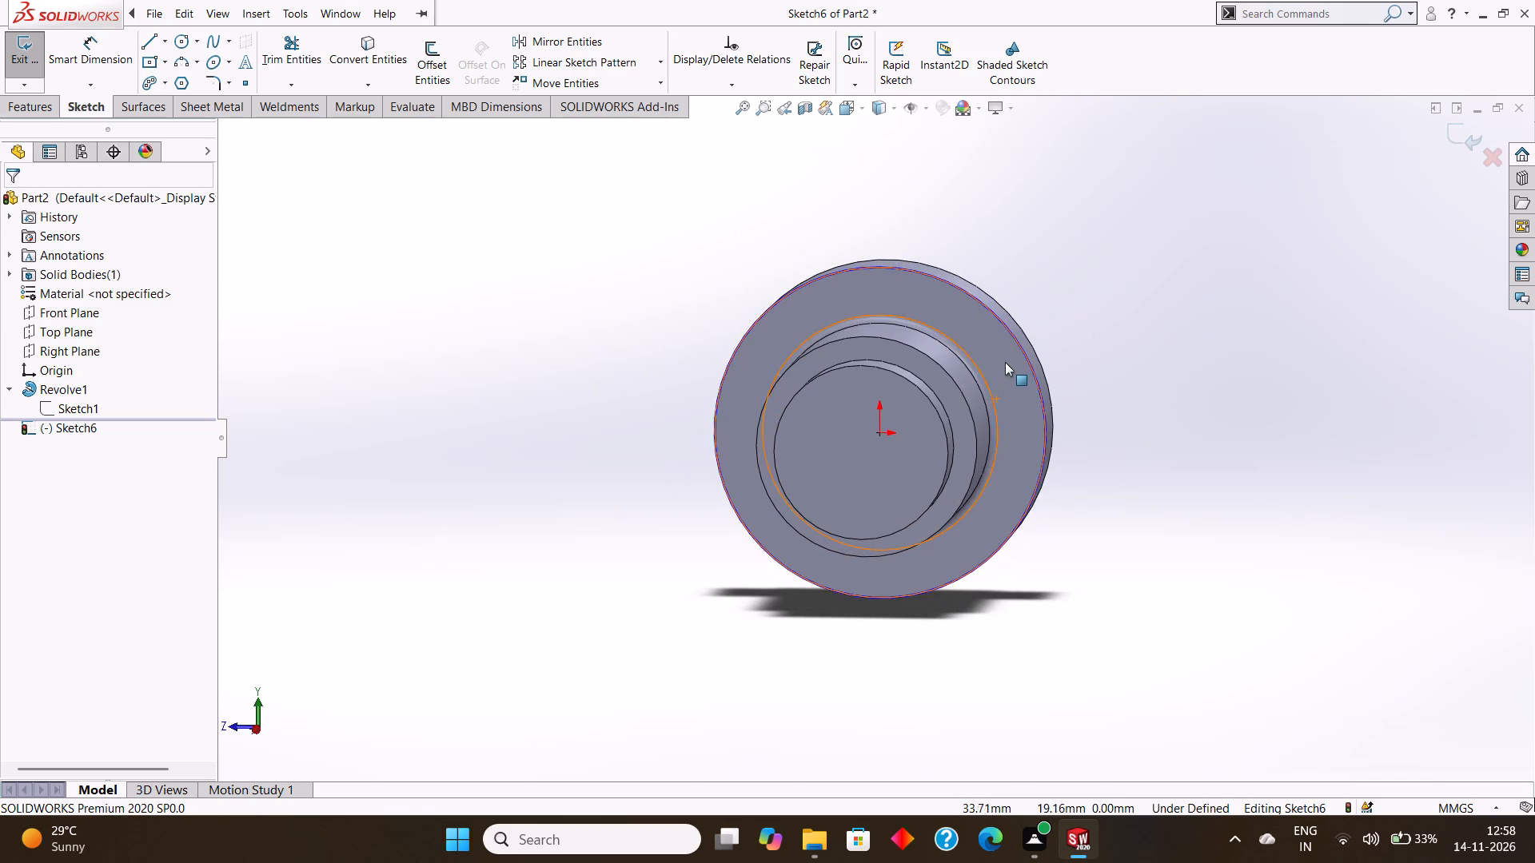
middle_click(1005, 359)
middle_click_drag(1005, 360, 999, 344)
scroll(999, 343, "up", 1)
middle_click(999, 343)
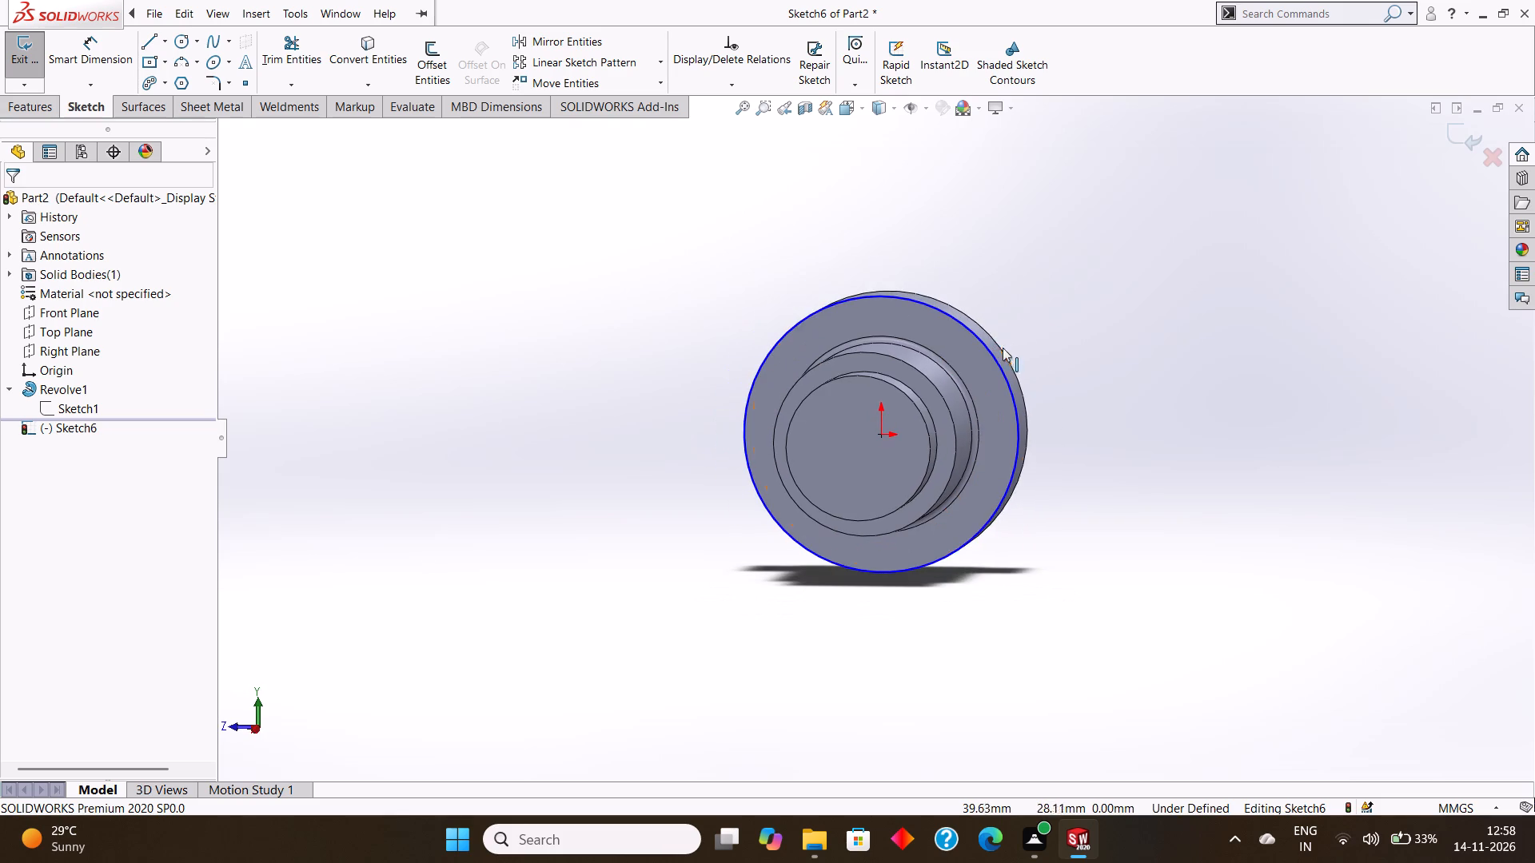
middle_click(1003, 346)
middle_click(1005, 338)
middle_click(1005, 340)
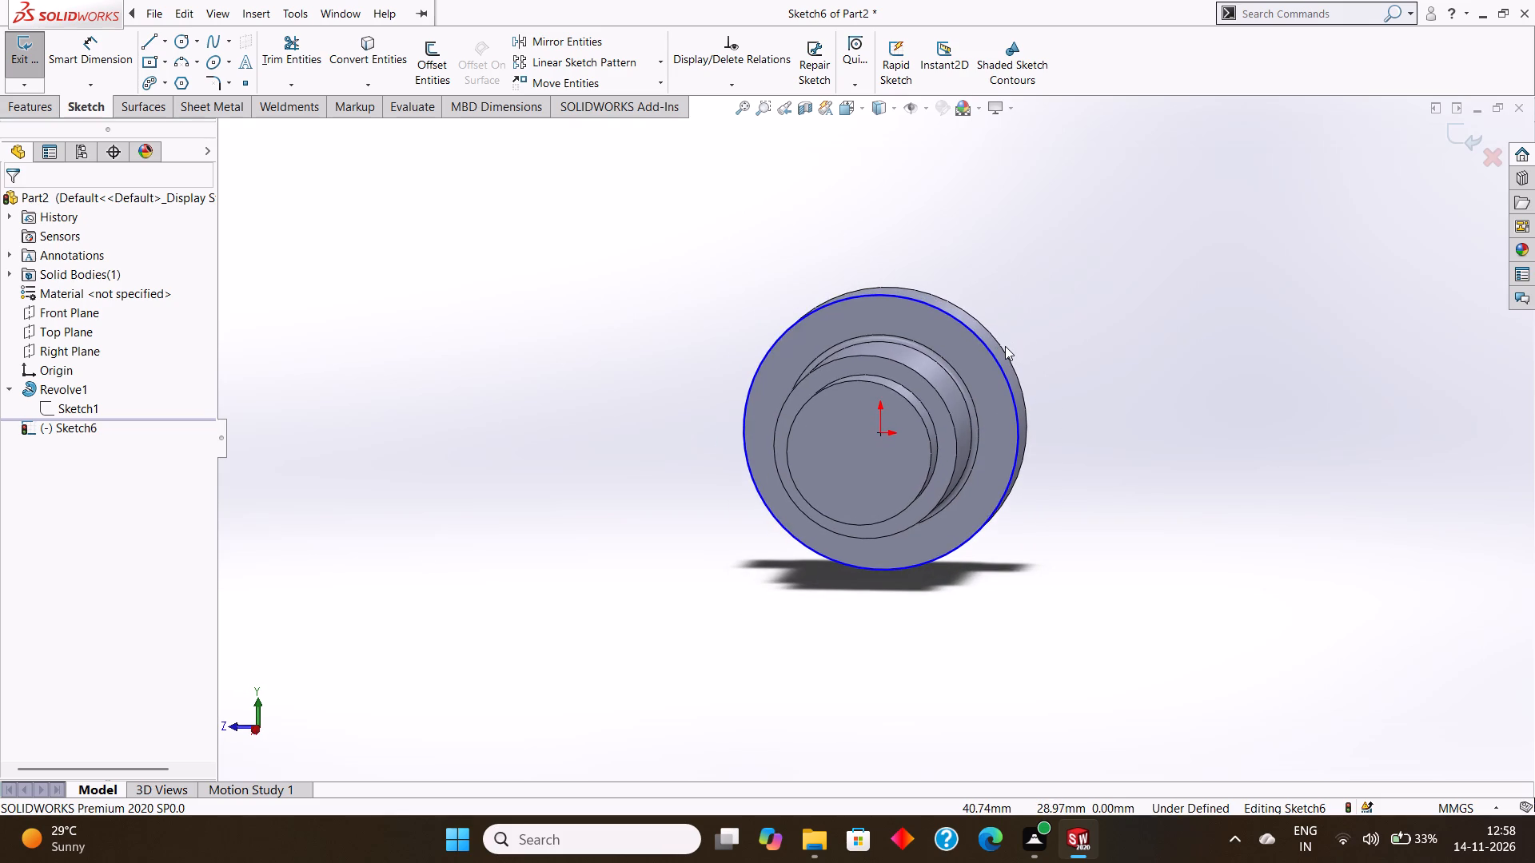
scroll(1005, 346, "up", 1)
middle_click_drag(1004, 346, 1004, 355)
scroll(1002, 352, "up", 1)
middle_click_drag(954, 367, 951, 347)
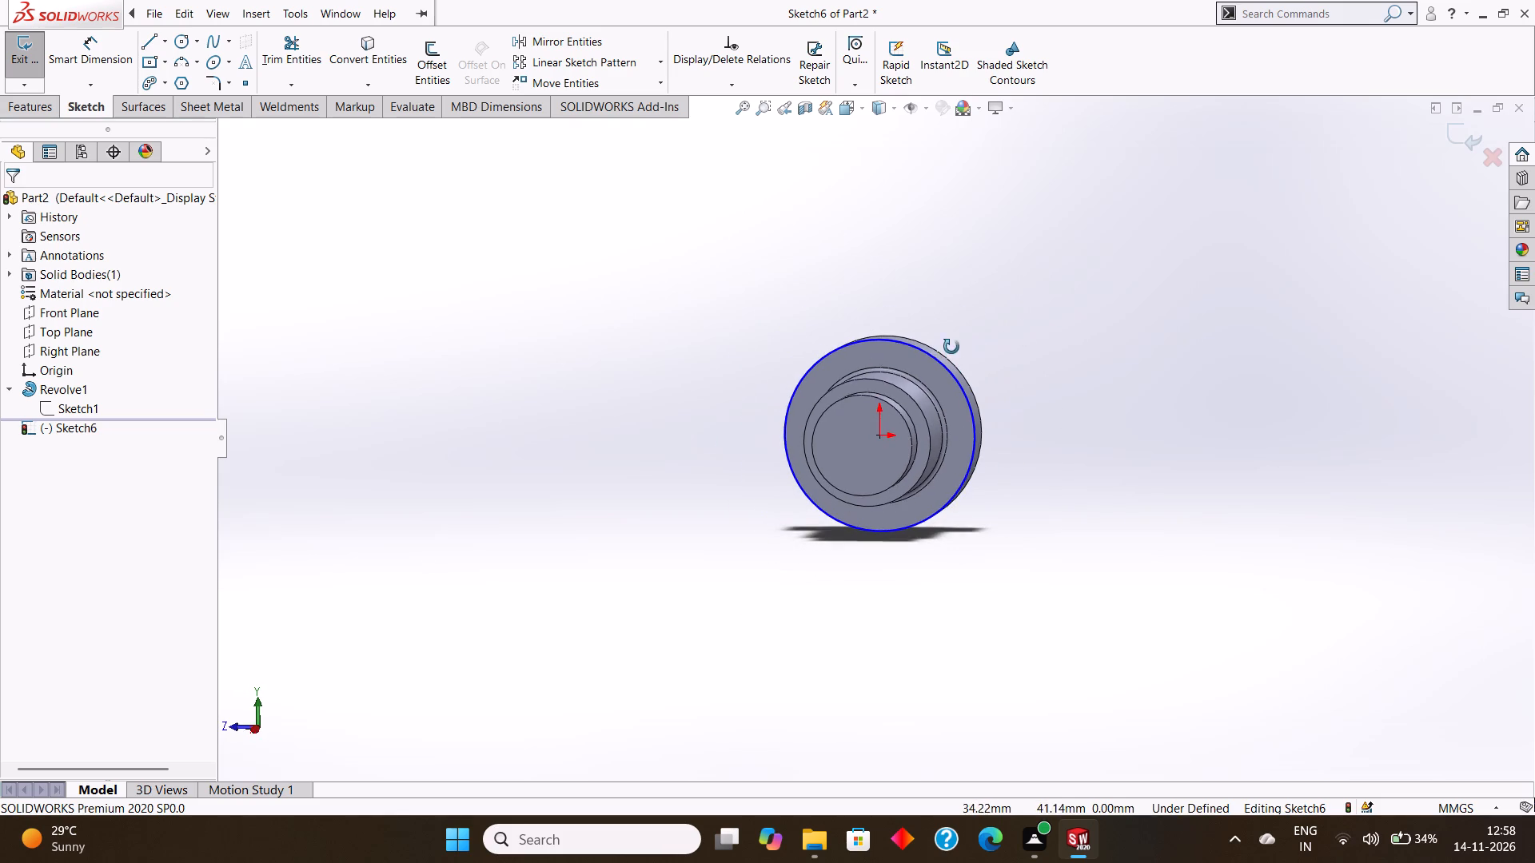
middle_click_drag(951, 347, 951, 343)
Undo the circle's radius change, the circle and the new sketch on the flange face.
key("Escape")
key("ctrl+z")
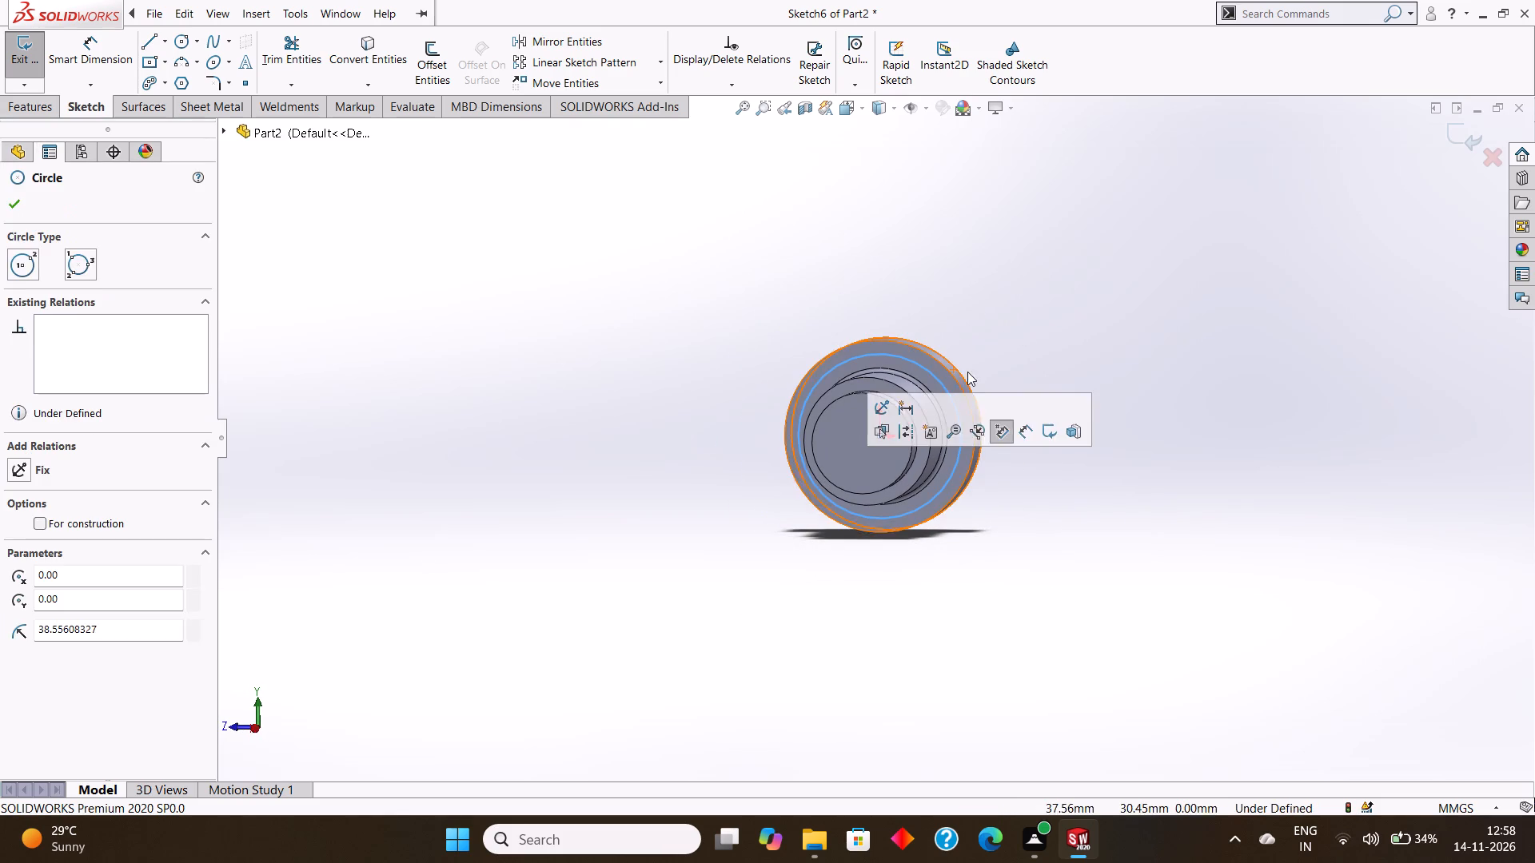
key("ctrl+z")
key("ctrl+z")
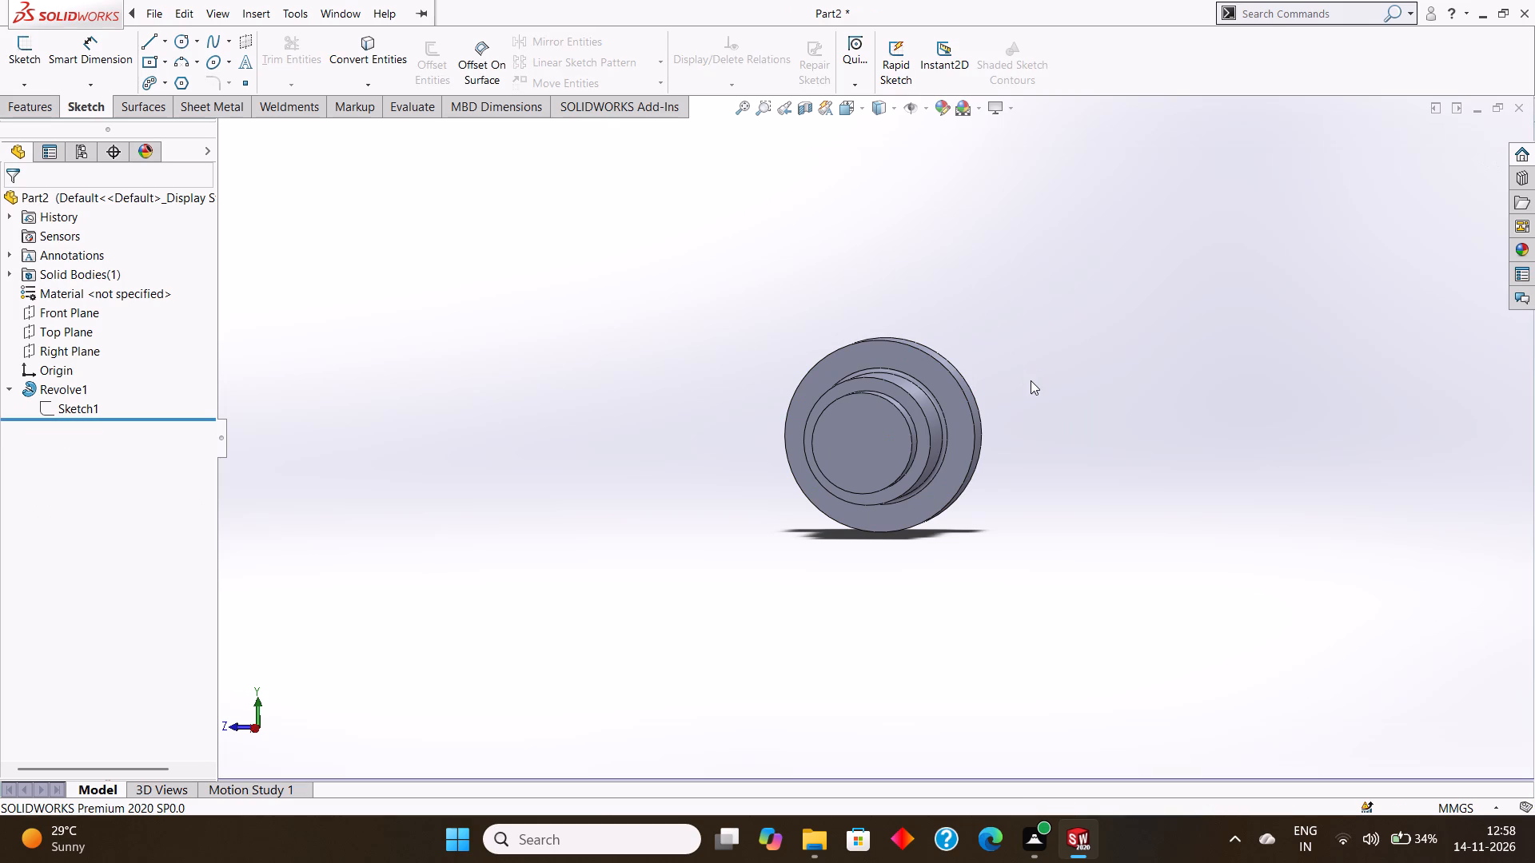
Open the revolve's profile sketch and examine its dimensions around the flange, the 2 mm step and the narrow end.
left_click(81, 411)
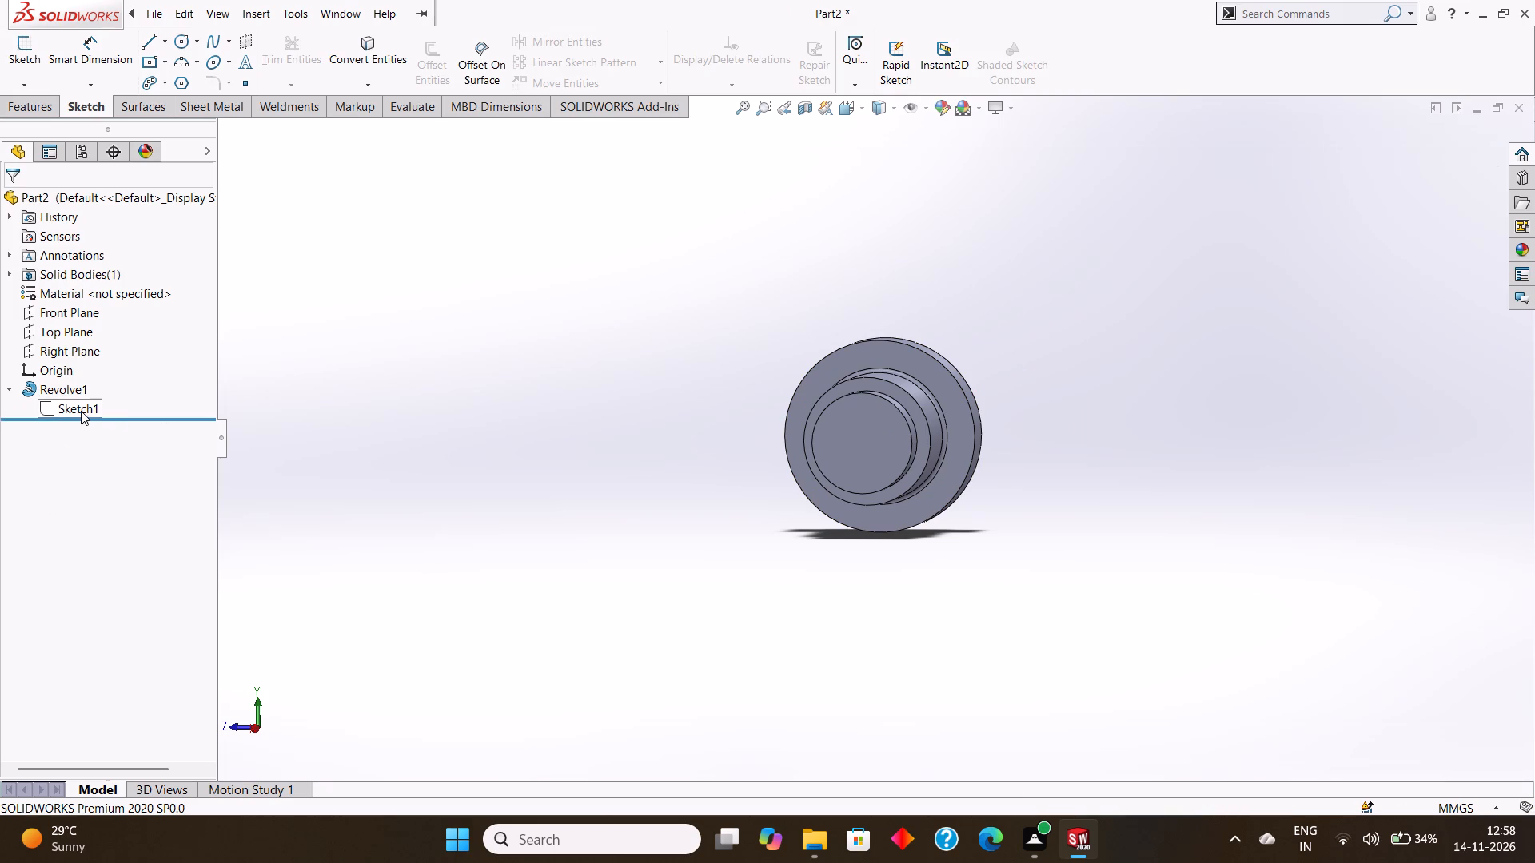
left_click(97, 370)
middle_click_drag(1036, 418, 1284, 369)
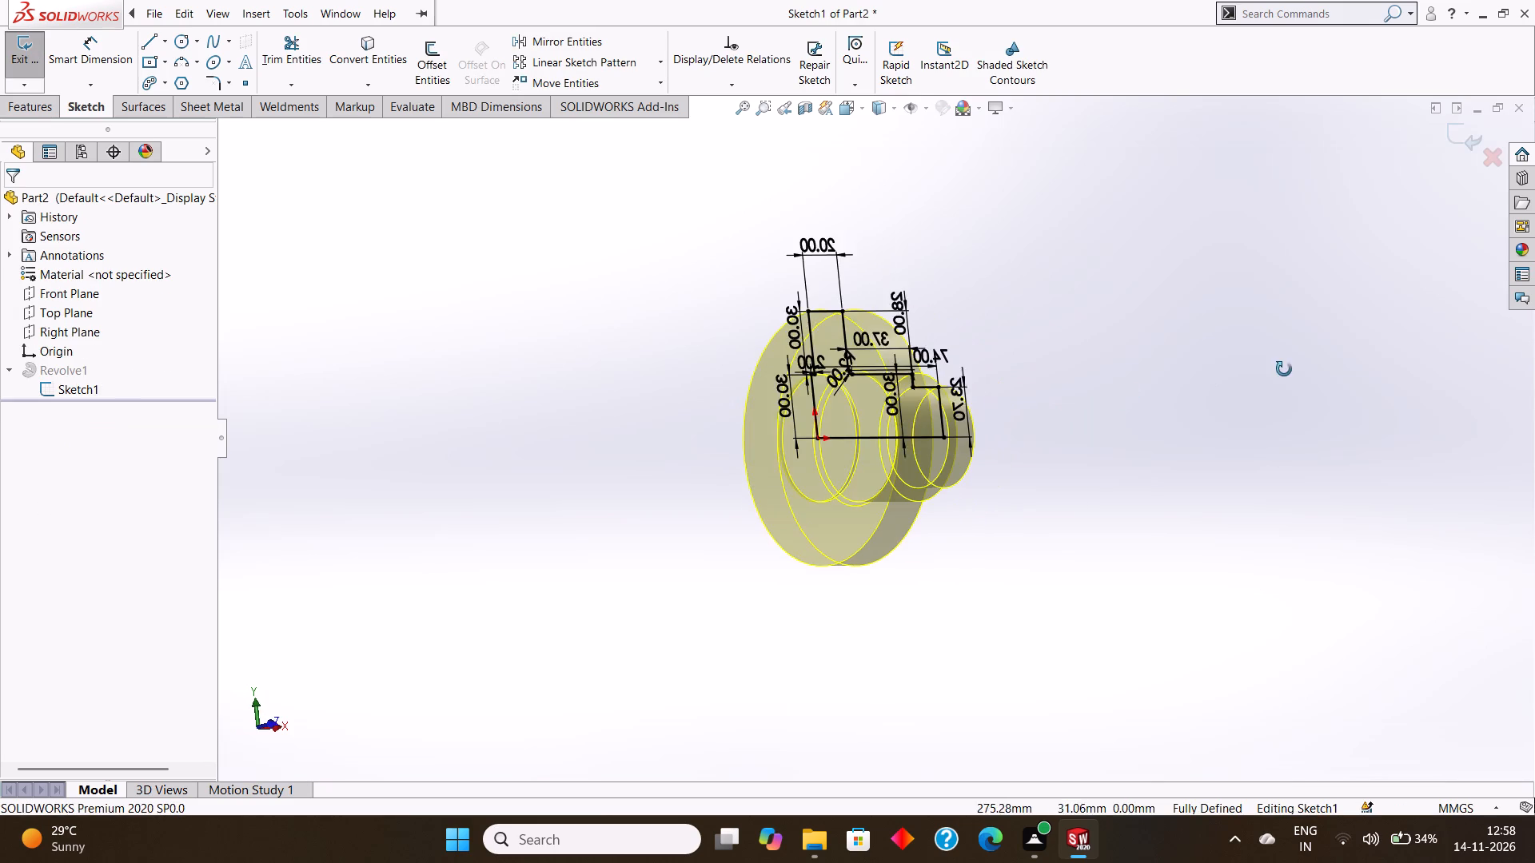
middle_click_drag(1284, 369, 1281, 371)
scroll(895, 396, "down", 2)
middle_click_drag(917, 408, 955, 384)
scroll(865, 421, "down", 4)
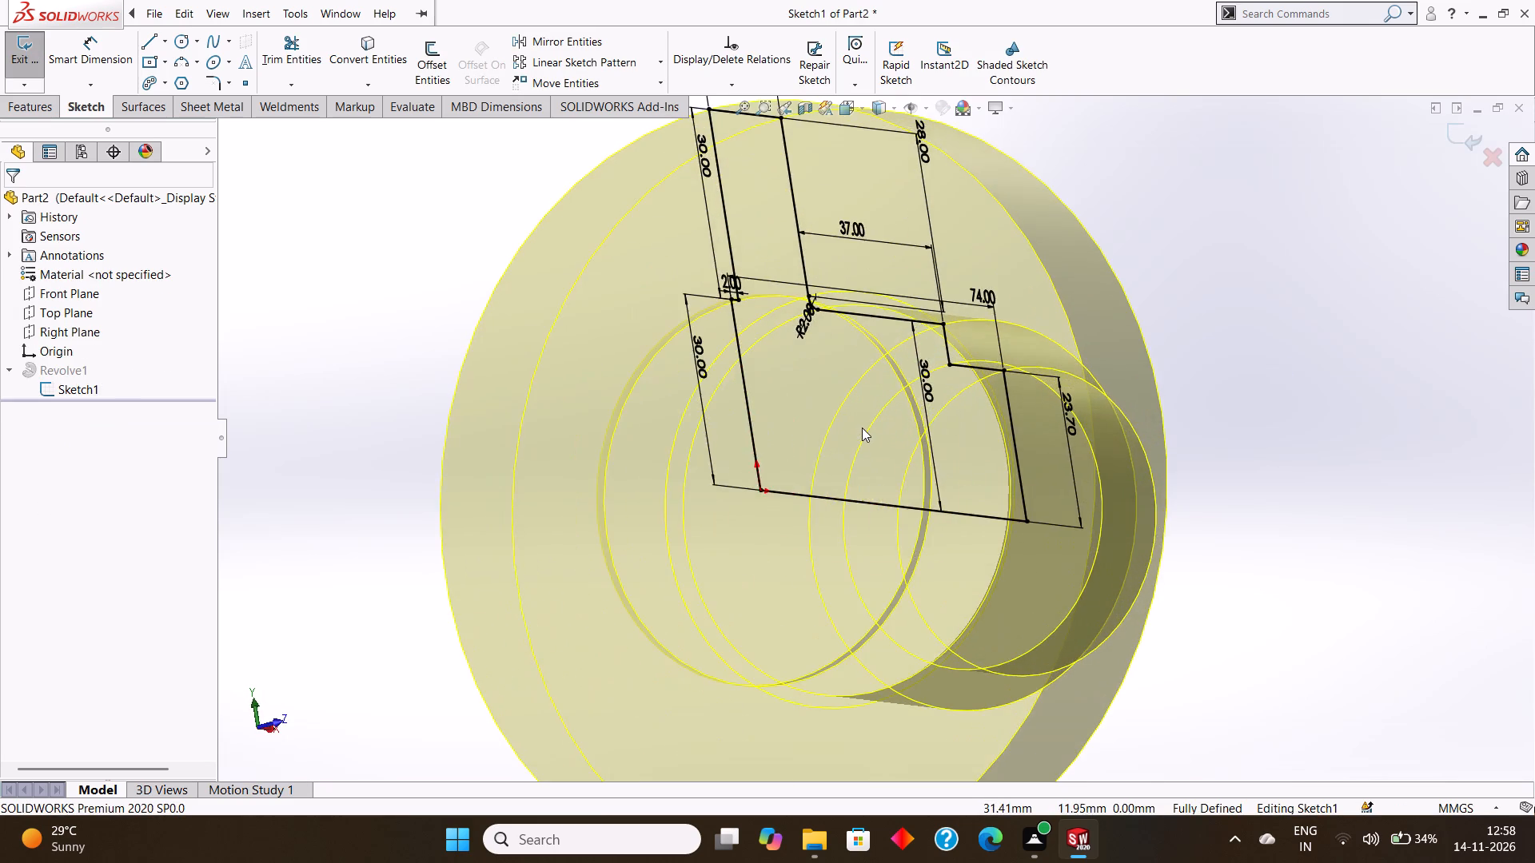
middle_click_drag(868, 424, 901, 390)
middle_click_drag(890, 396, 831, 435)
scroll(827, 431, "down", 1)
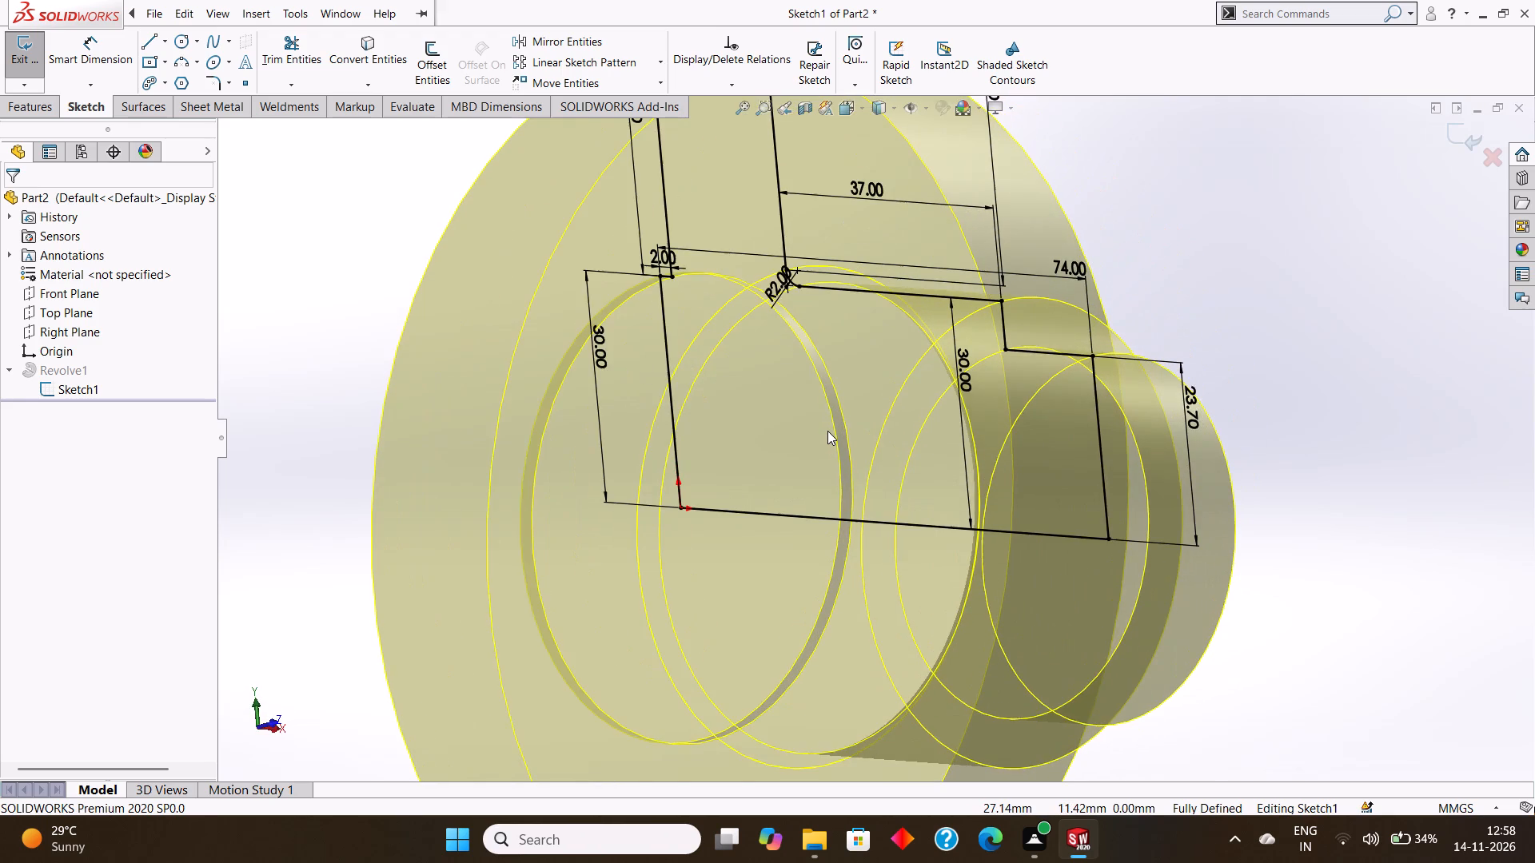
scroll(827, 431, "down", 1)
scroll(827, 431, "up", 5)
scroll(806, 400, "down", 3)
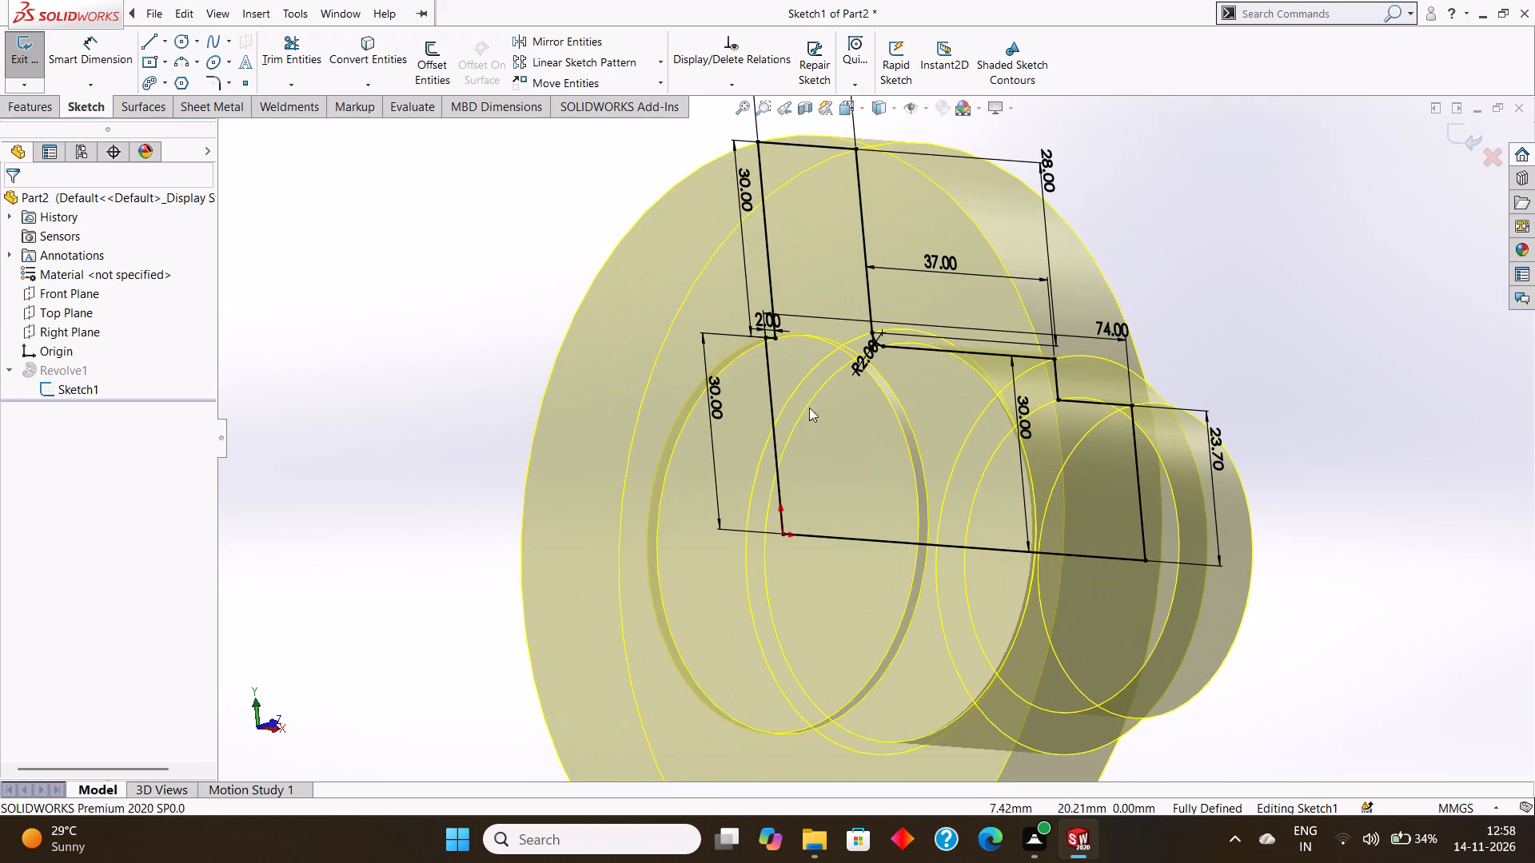
scroll(955, 549, "up", 1)
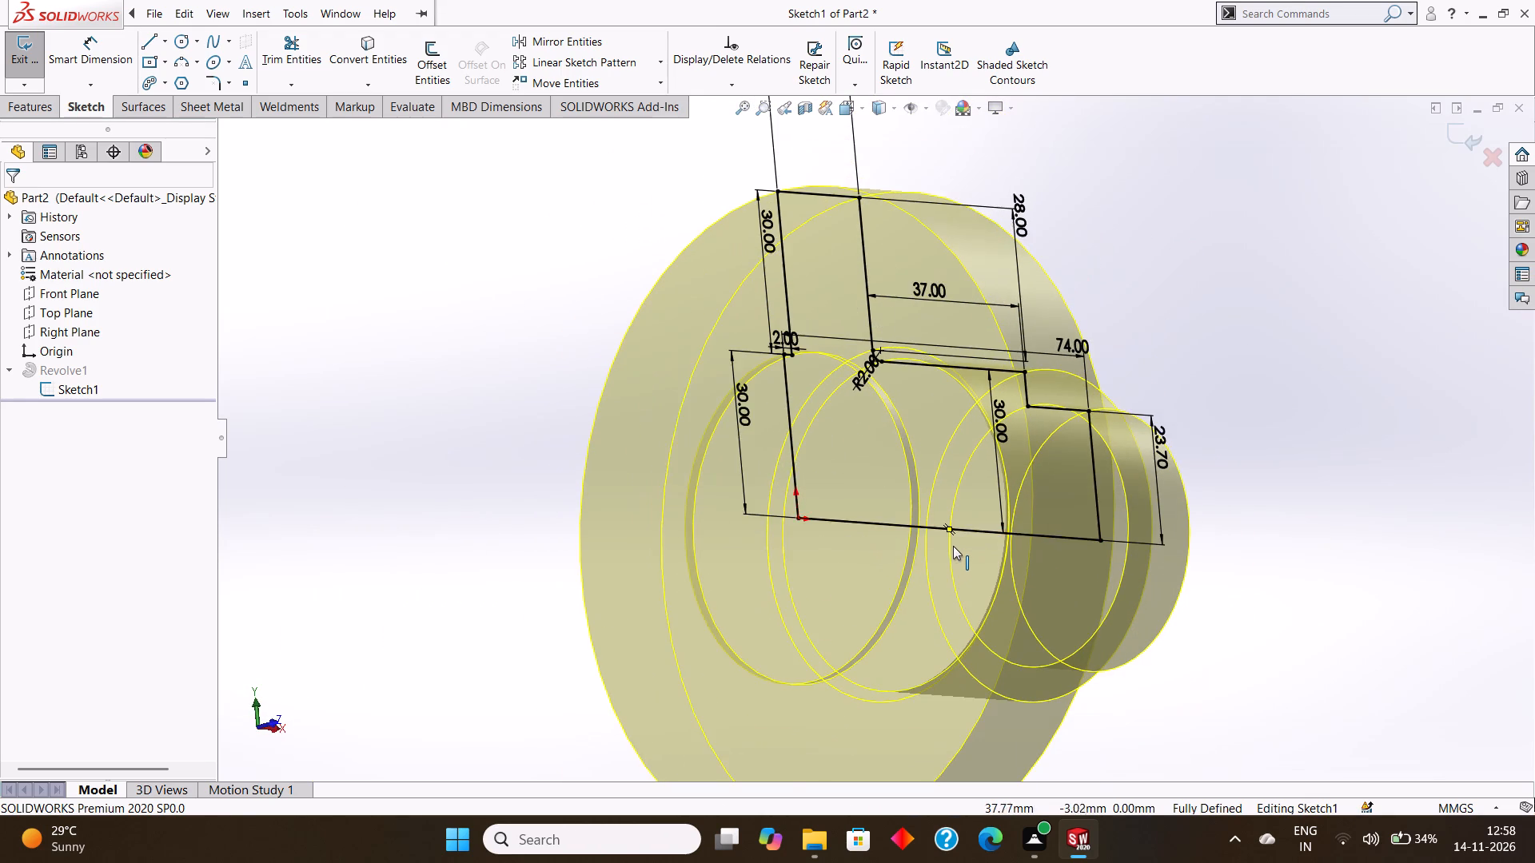
scroll(953, 543, "up", 3)
middle_click_drag(905, 456, 881, 439)
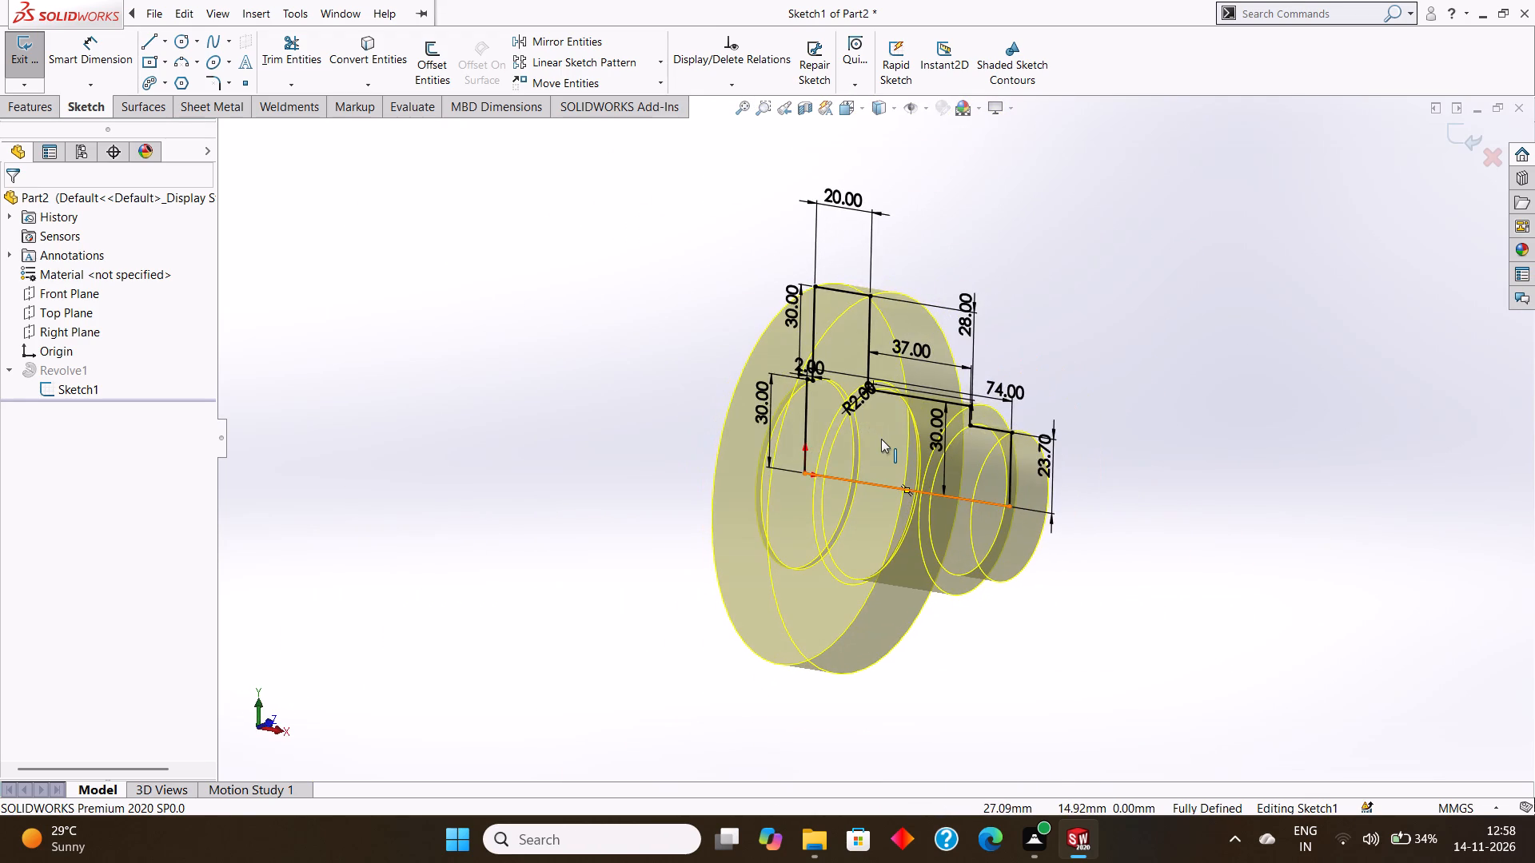
middle_click_drag(881, 439, 873, 457)
left_click(1092, 312)
middle_click_drag(1092, 312, 1084, 336)
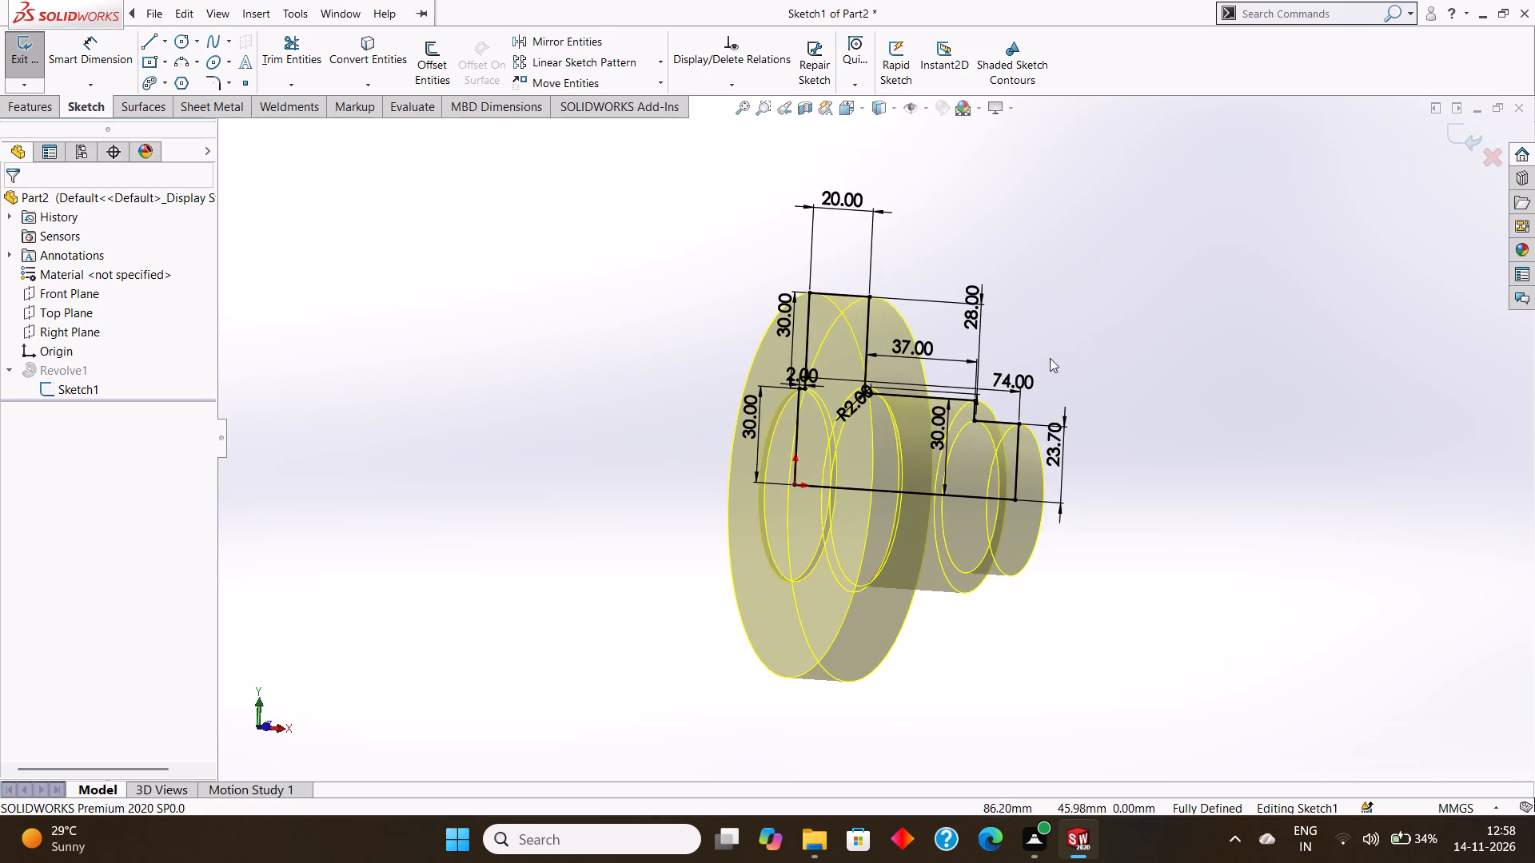
scroll(946, 401, "down", 3)
scroll(803, 525, "up", 1)
middle_click_drag(898, 530, 889, 585)
scroll(907, 547, "down", 2)
scroll(721, 449, "up", 2)
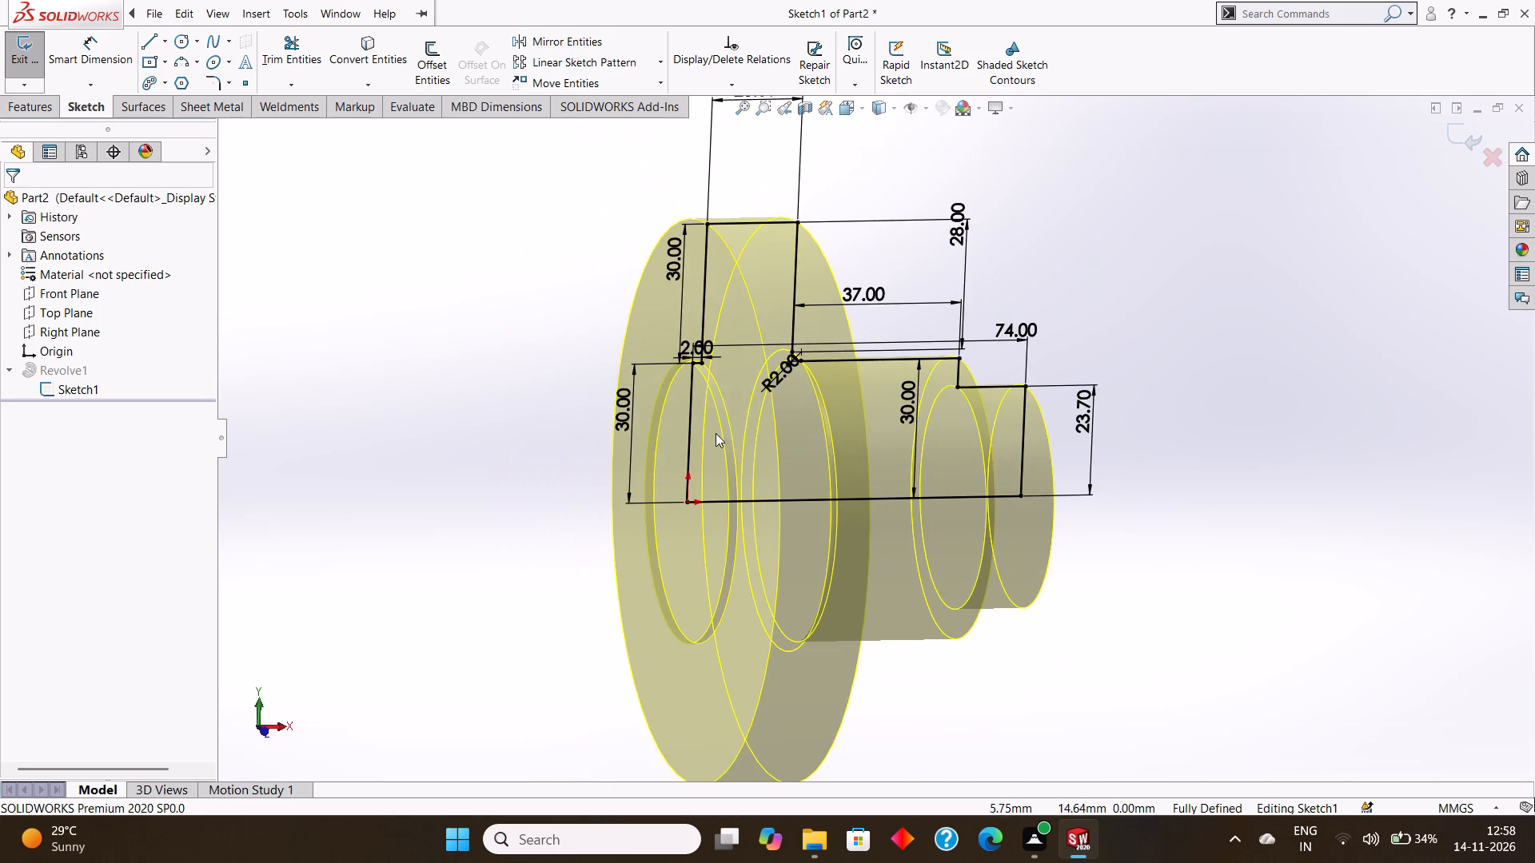
scroll(704, 377, "down", 4)
scroll(767, 347, "up", 4)
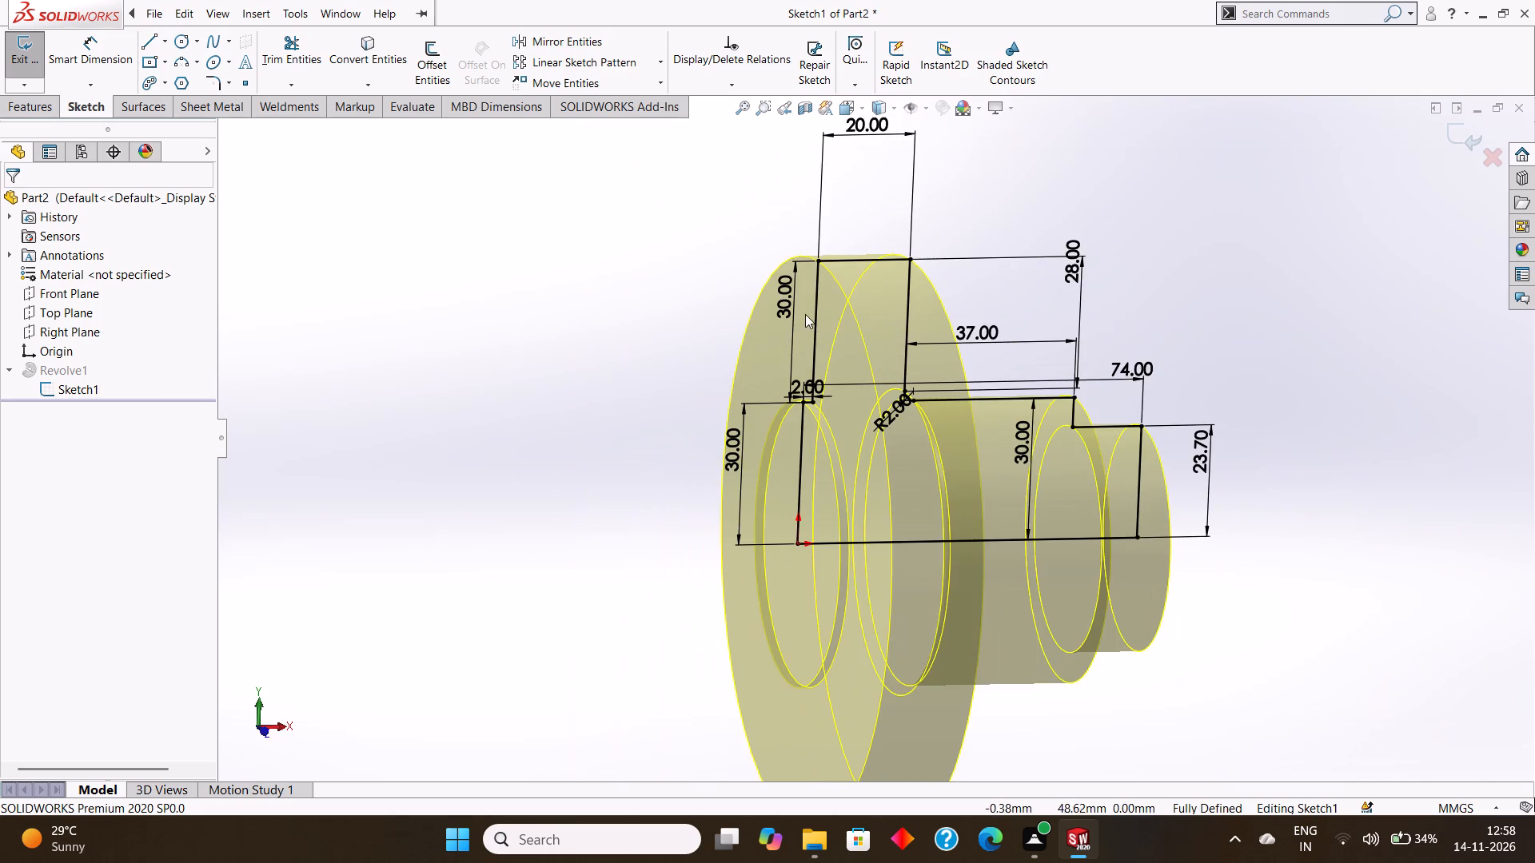
scroll(805, 314, "up", 1)
middle_click_drag(834, 321, 813, 316)
scroll(836, 426, "down", 2)
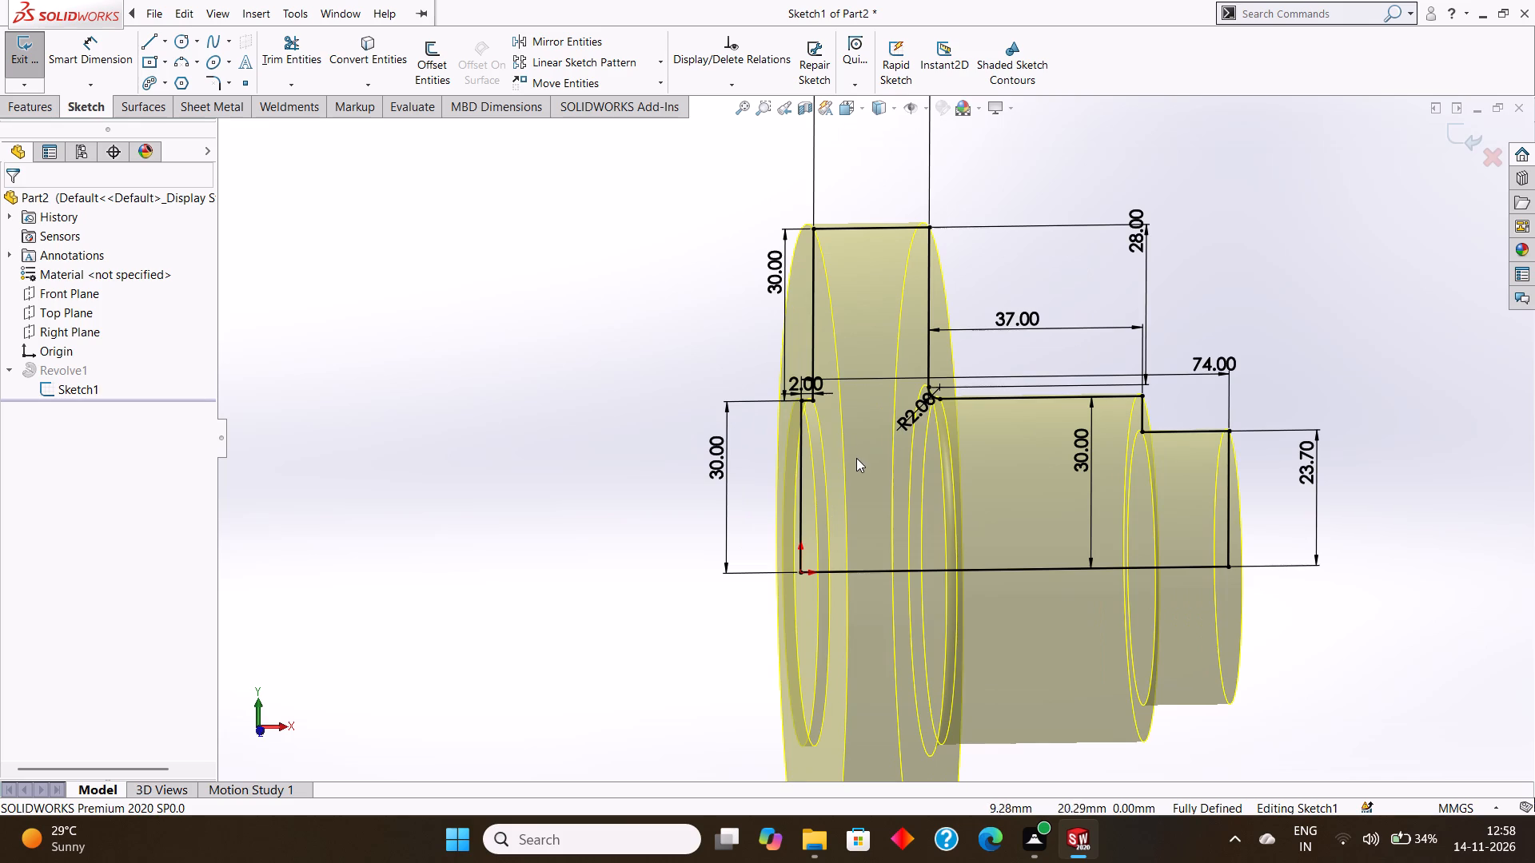
scroll(857, 460, "up", 2)
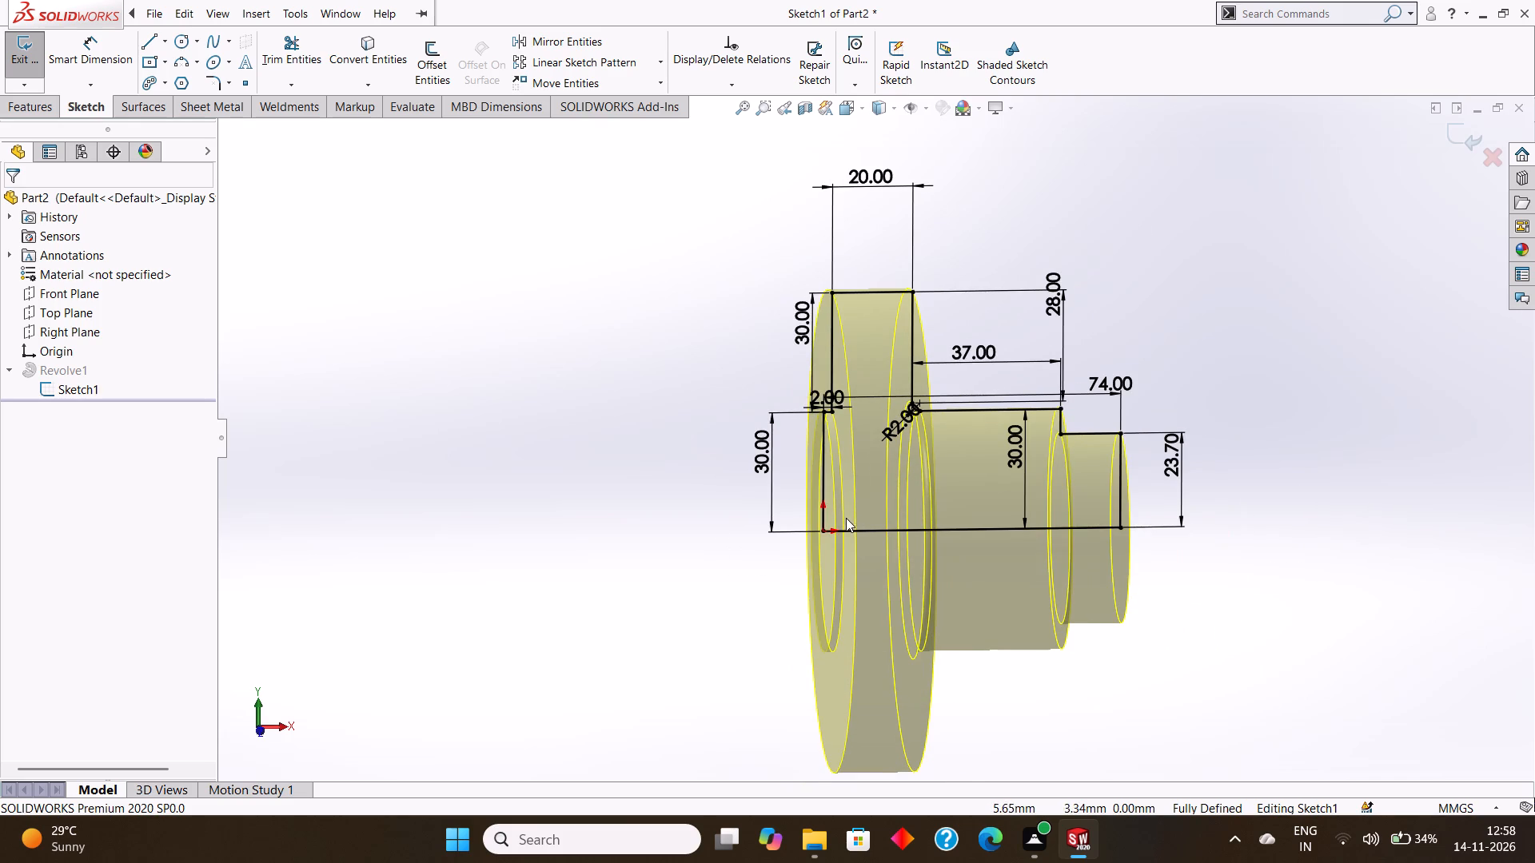
scroll(846, 518, "down", 2)
scroll(899, 518, "up", 3)
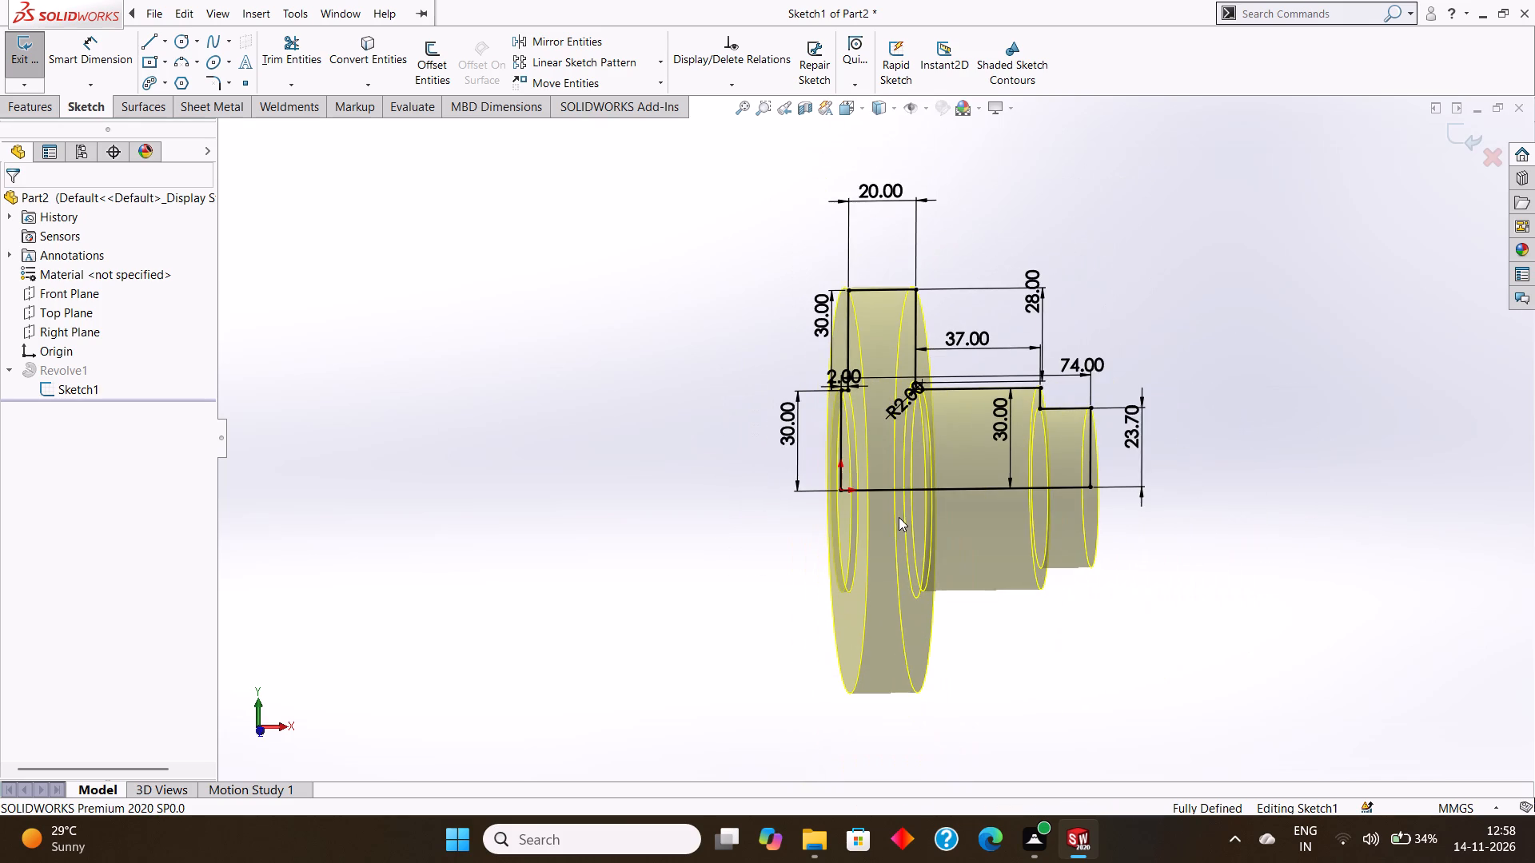
scroll(829, 419, "down", 5)
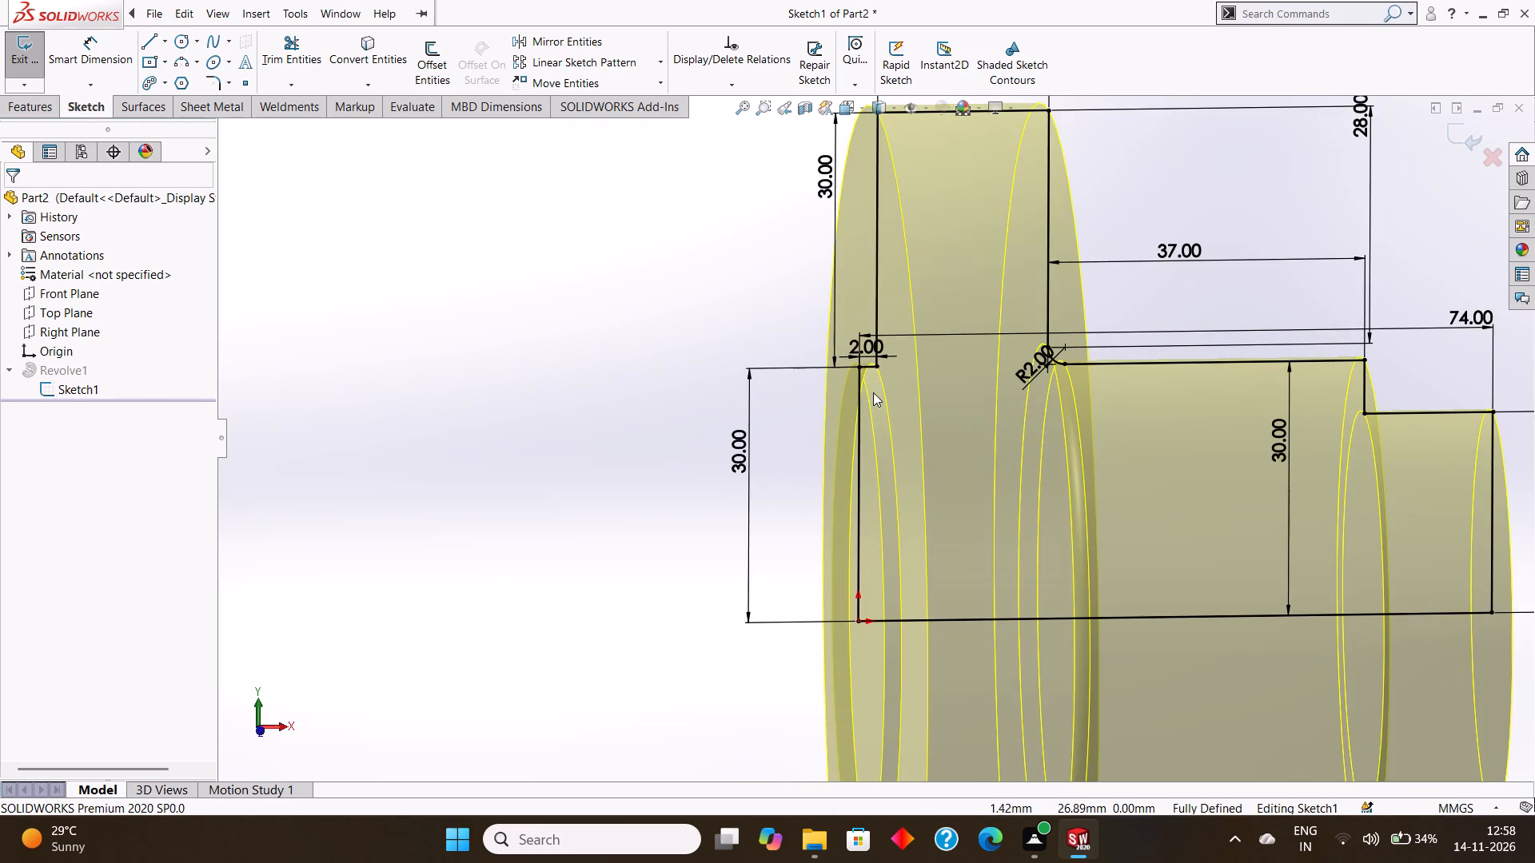
scroll(874, 392, "down", 3)
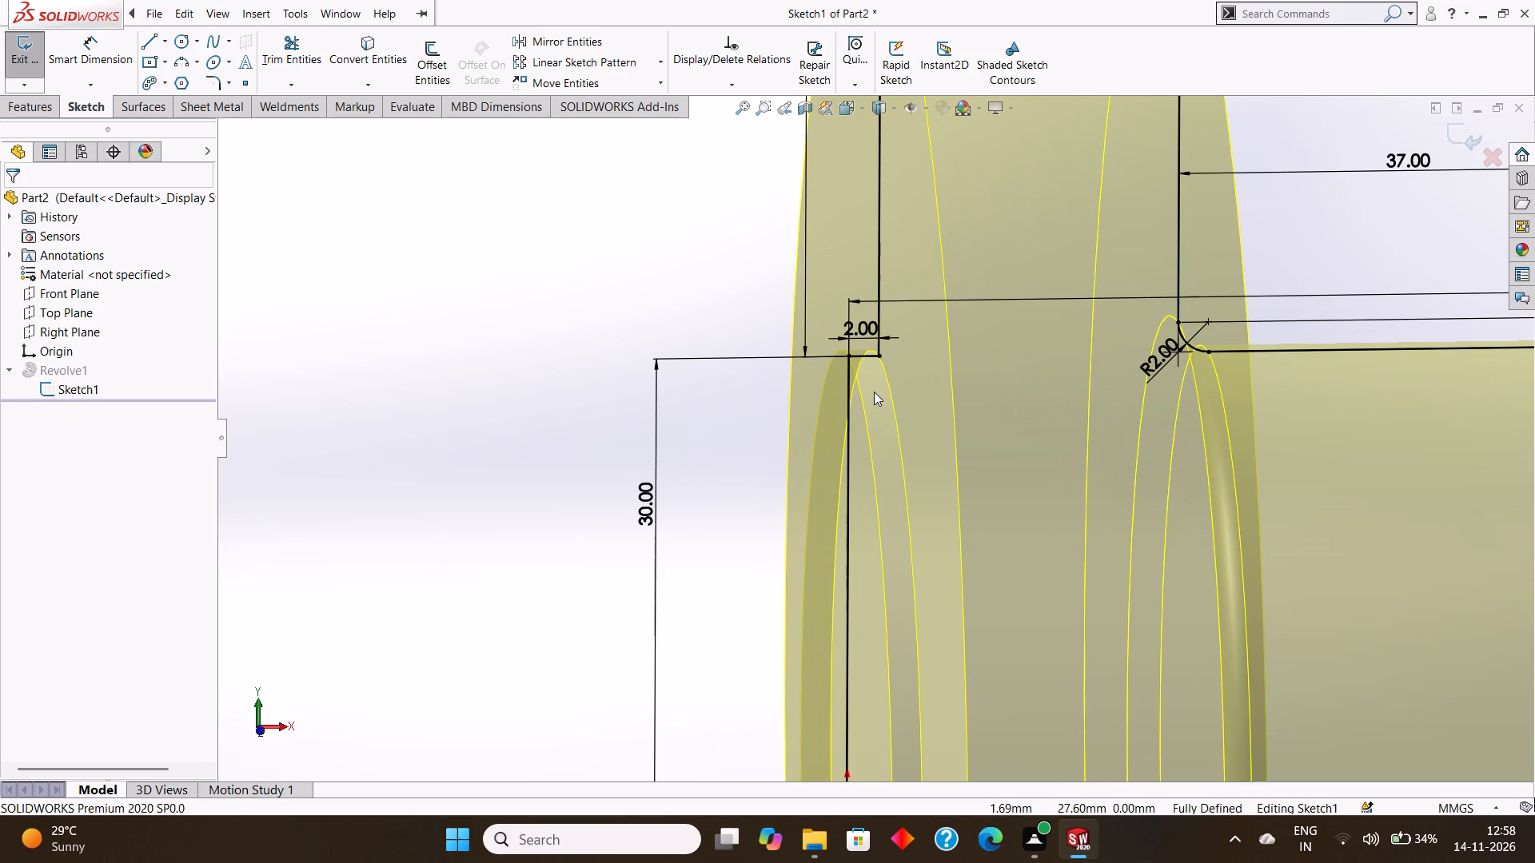
scroll(890, 375, "up", 3)
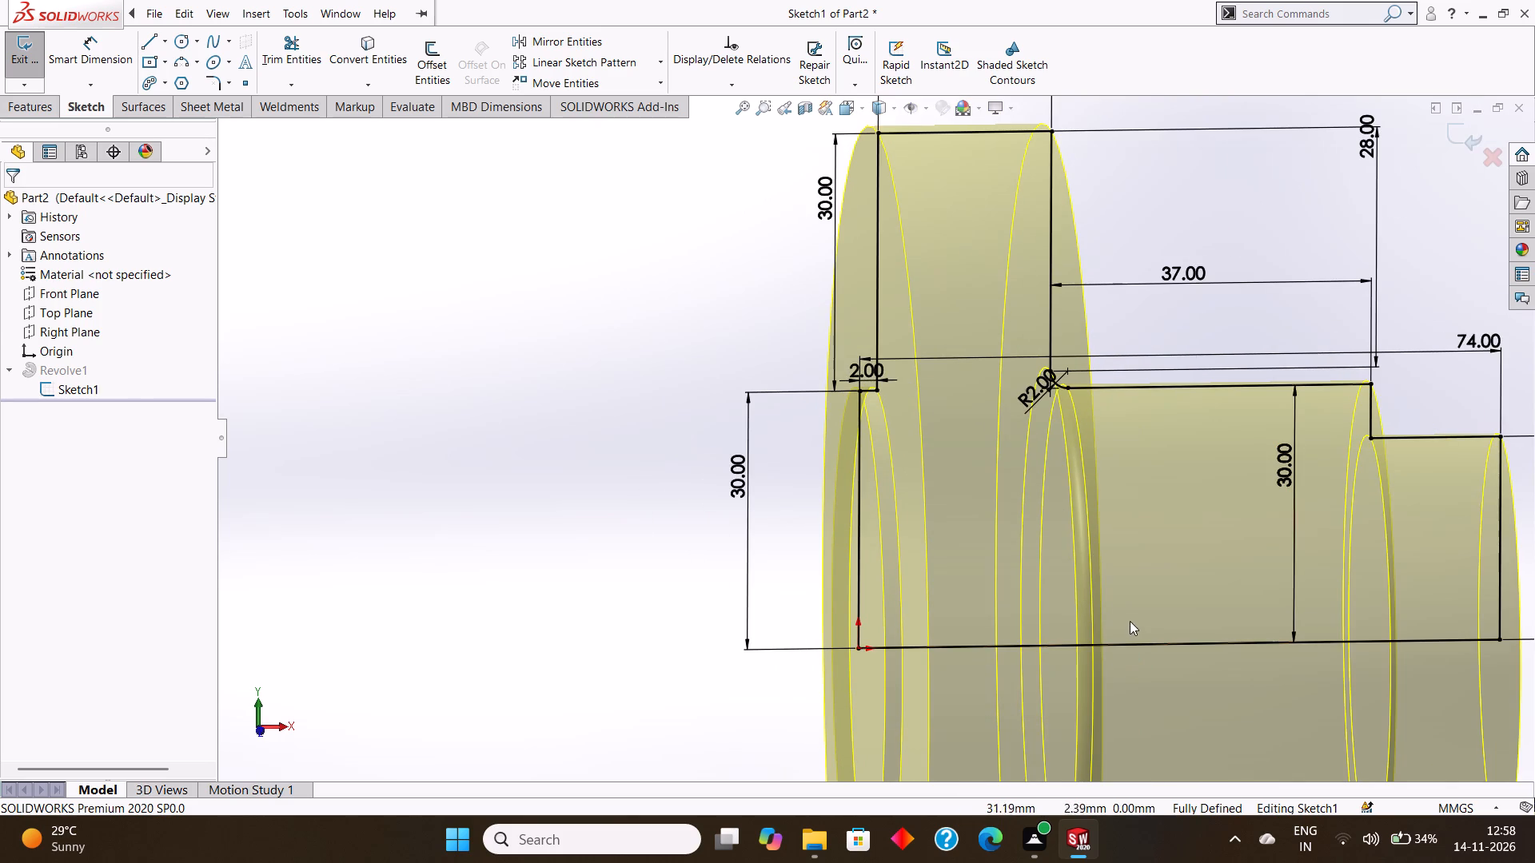
scroll(1130, 610, "up", 2)
scroll(1180, 467, "up", 2)
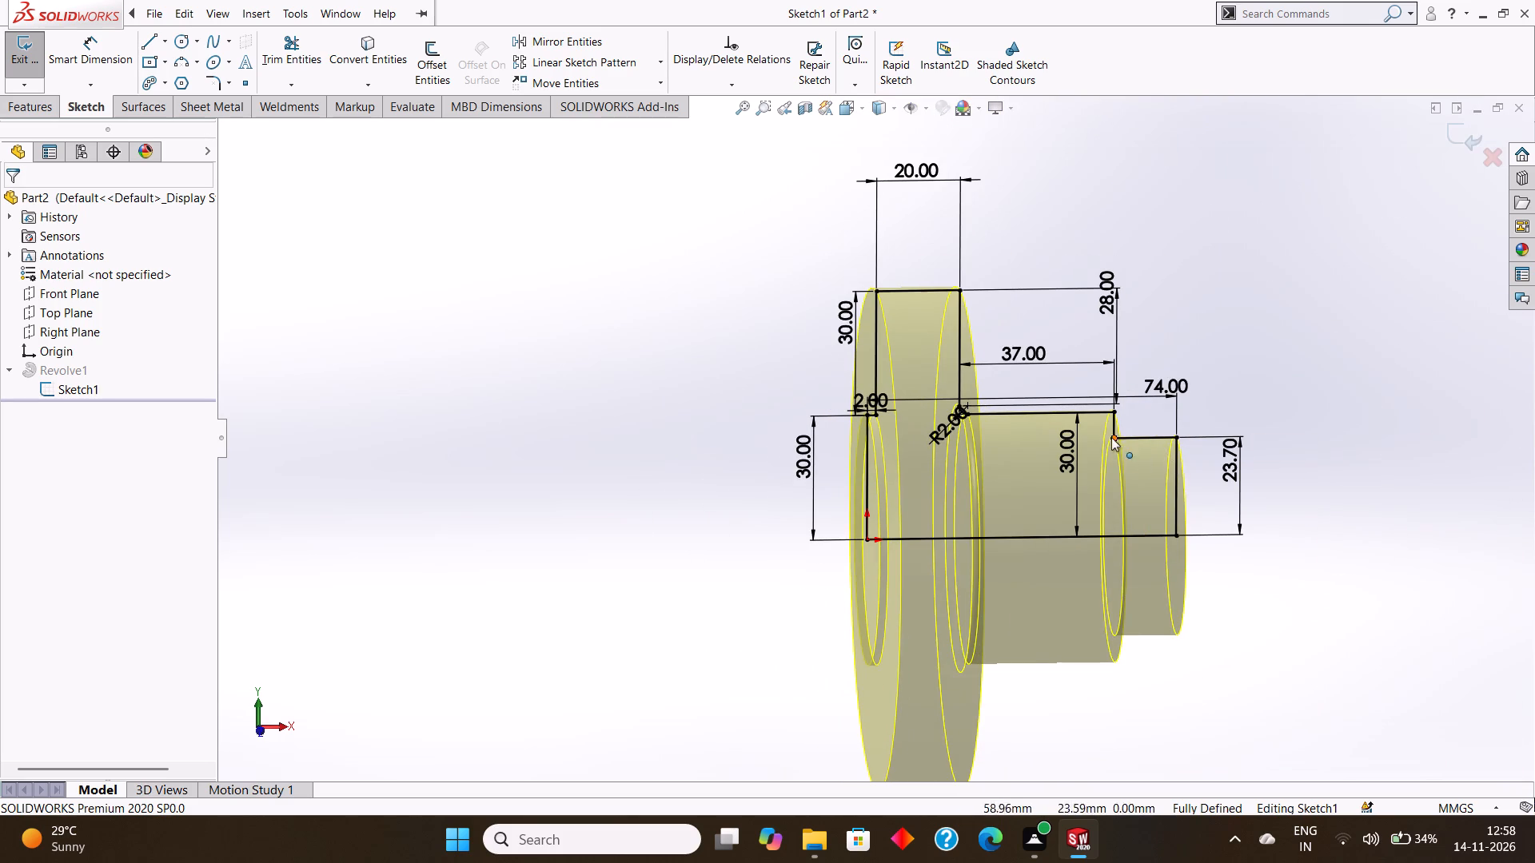
middle_click_drag(1195, 473, 1182, 469)
scroll(1182, 467, "down", 1)
middle_click(1186, 476)
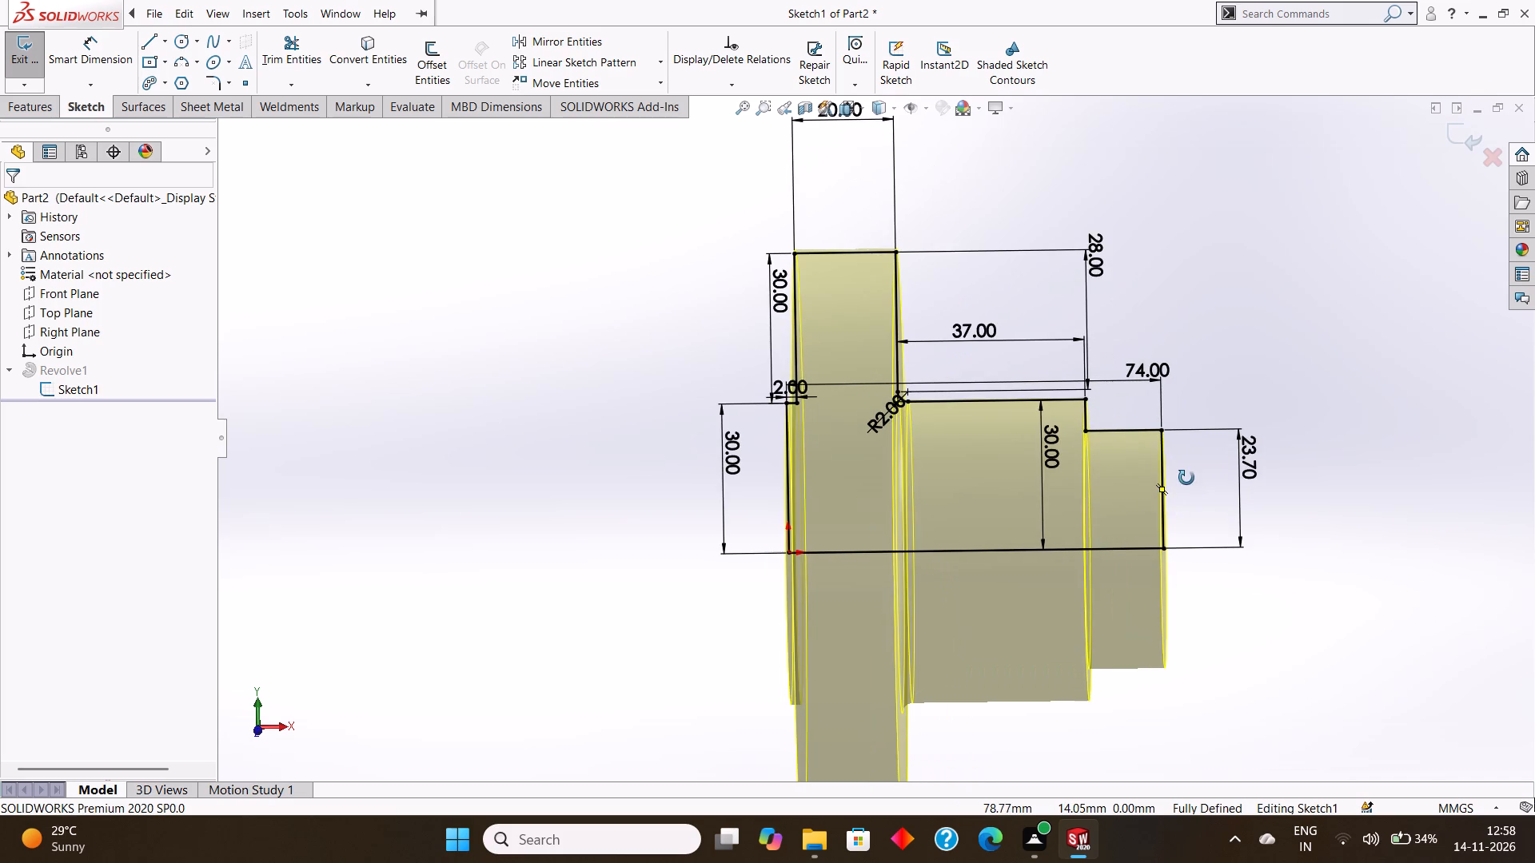
scroll(869, 453, "down", 2)
middle_click_drag(869, 453, 875, 462)
scroll(840, 480, "up", 1)
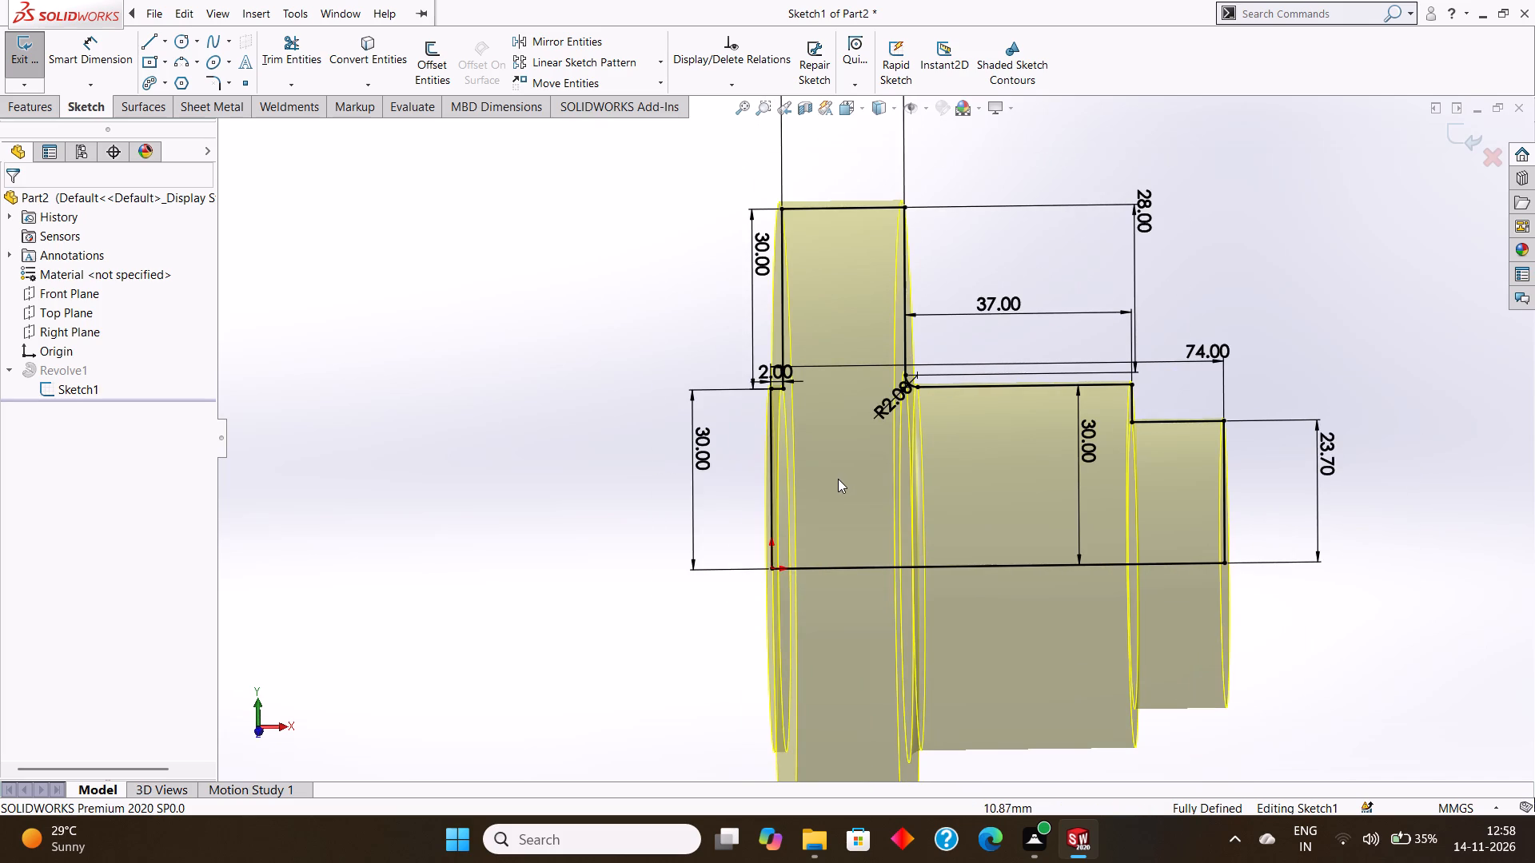
Examine the profile sketch against the revolved body's flange and base from several angles, and exit the sketch.
middle_click_drag(860, 476, 957, 599)
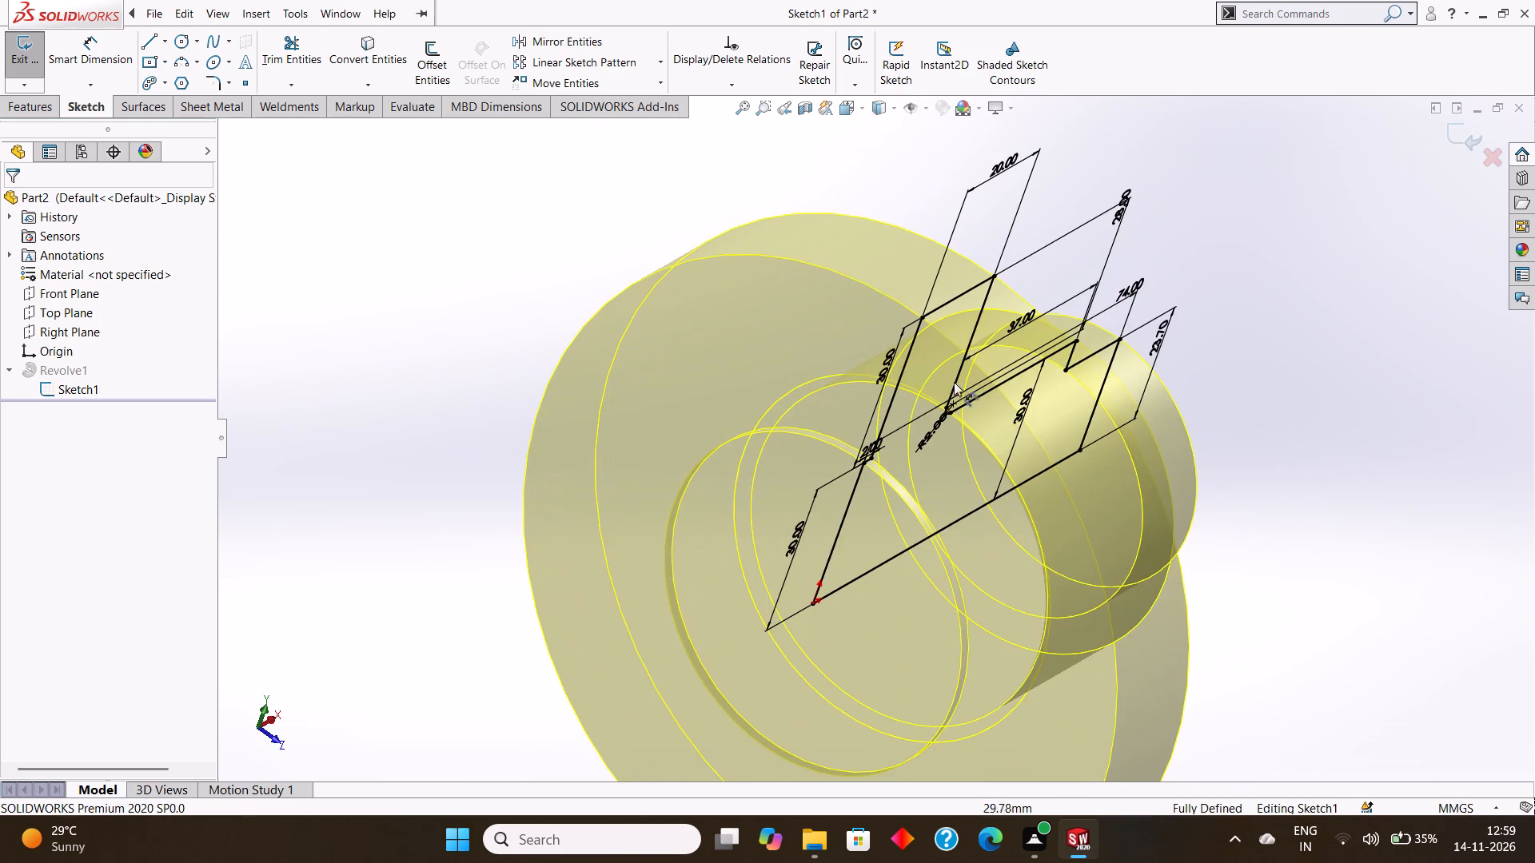
middle_click_drag(945, 334, 858, 467)
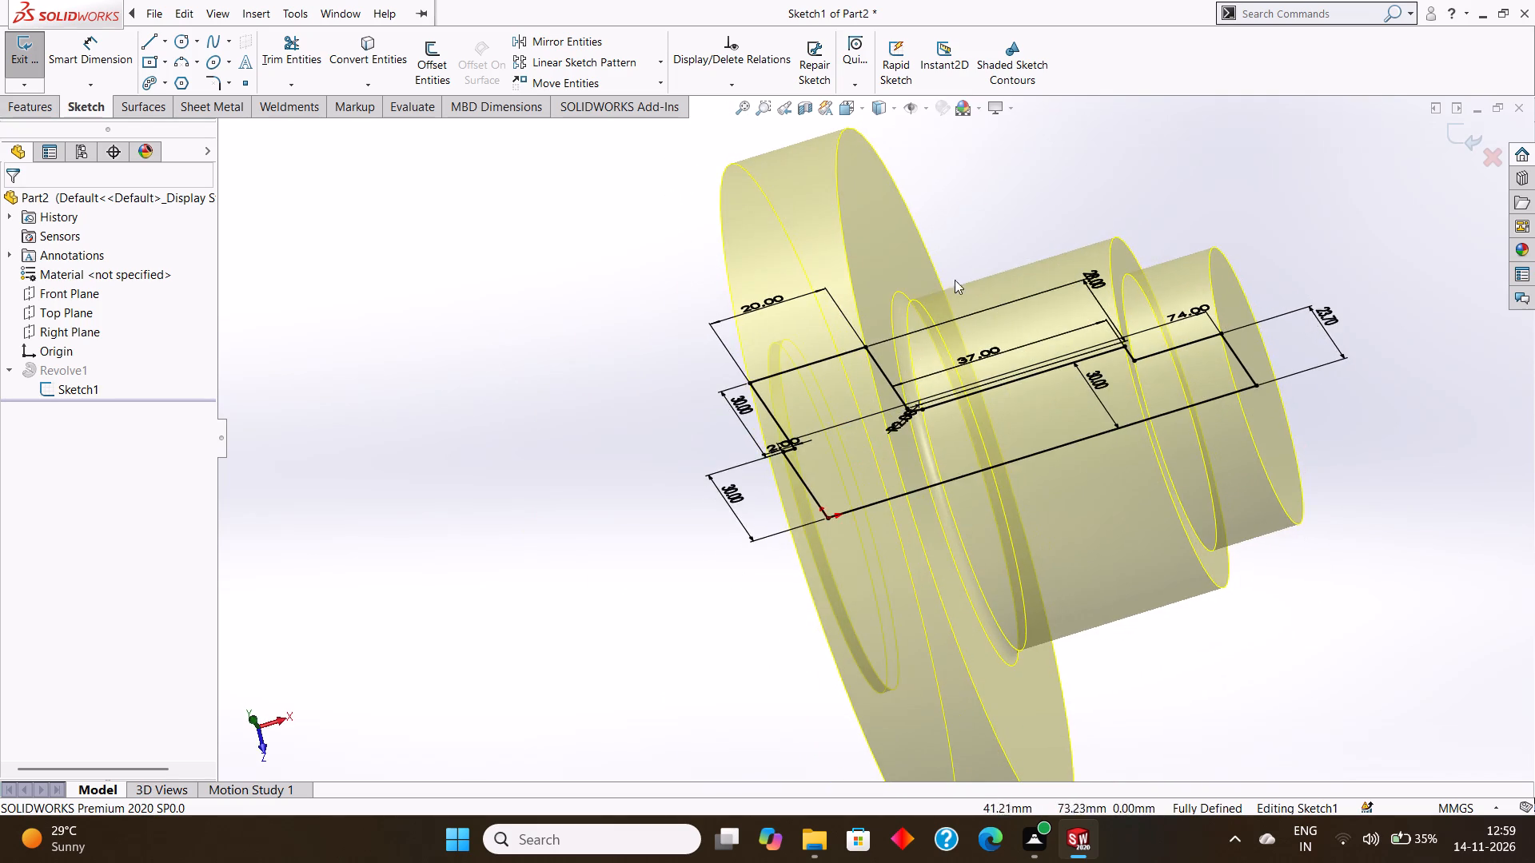
middle_click_drag(949, 271, 881, 54)
scroll(1004, 487, "up", 5)
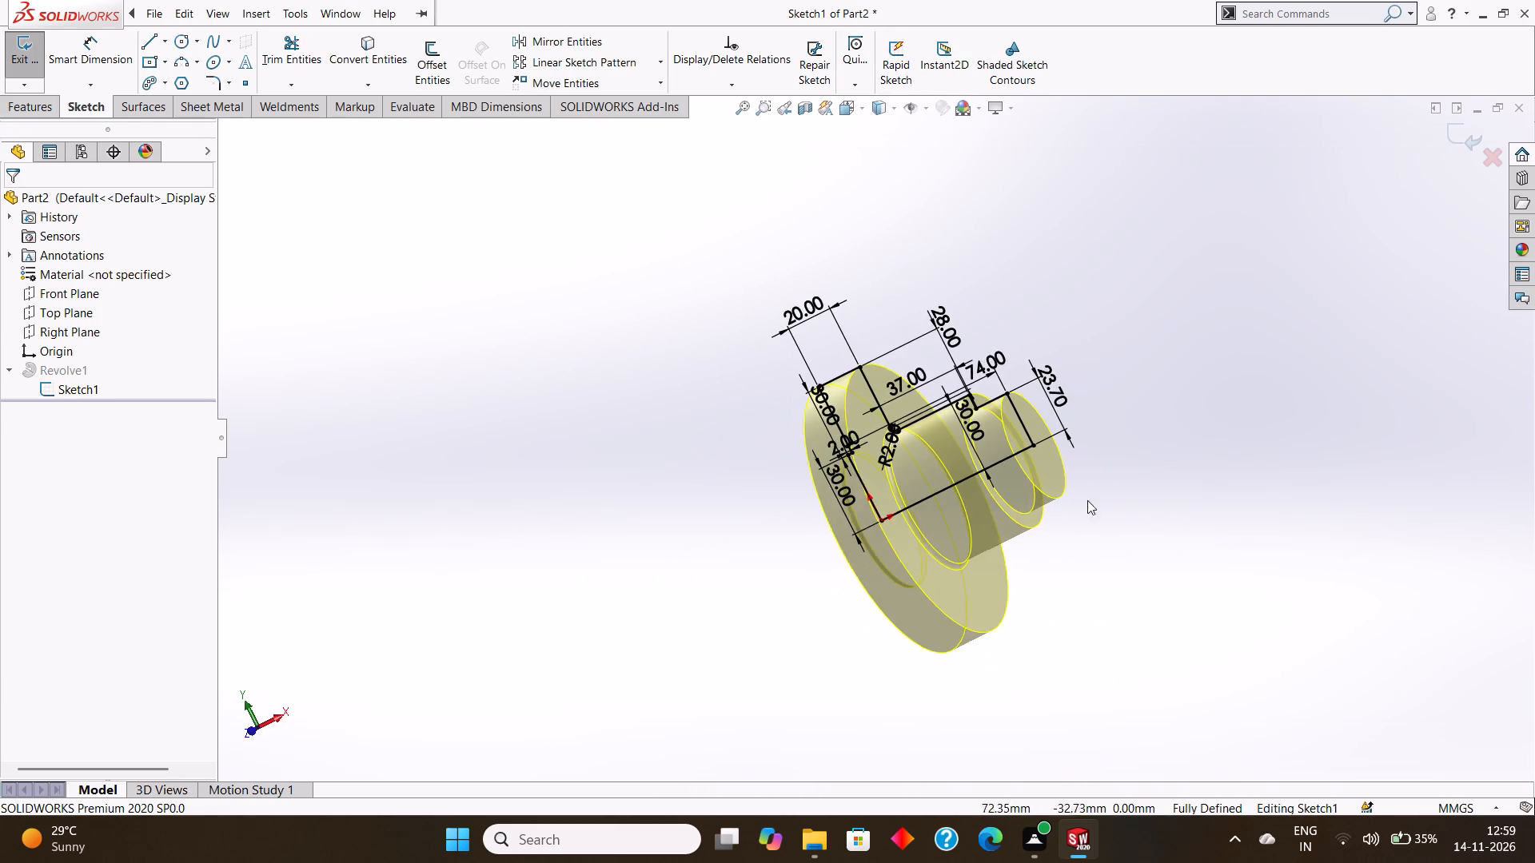
middle_click_drag(1135, 463, 1270, 599)
middle_click_drag(527, 318, 437, 318)
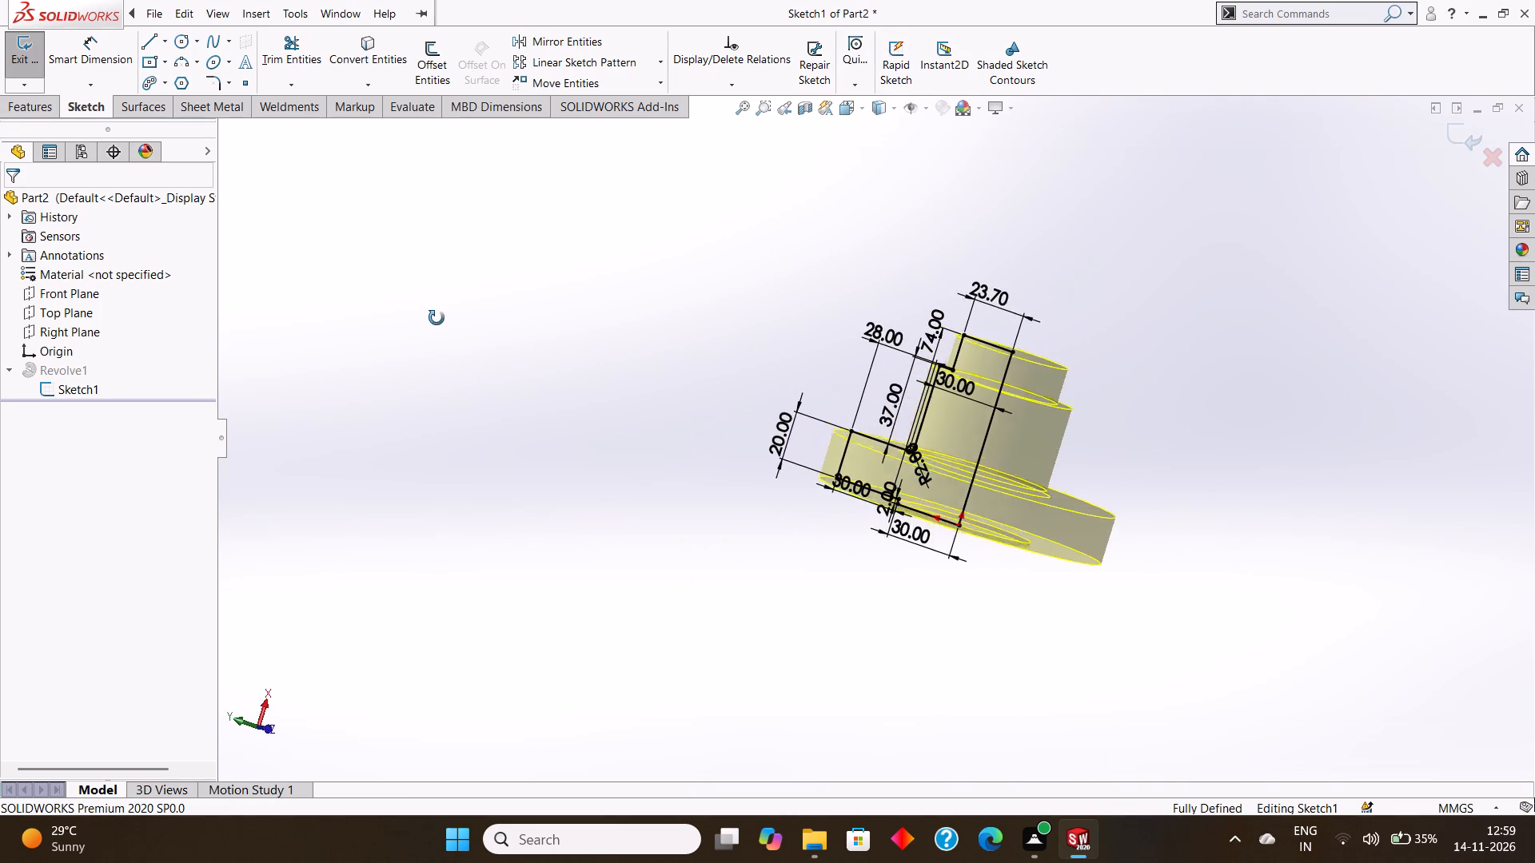
middle_click_drag(437, 318, 431, 308)
middle_click_drag(750, 381, 741, 444)
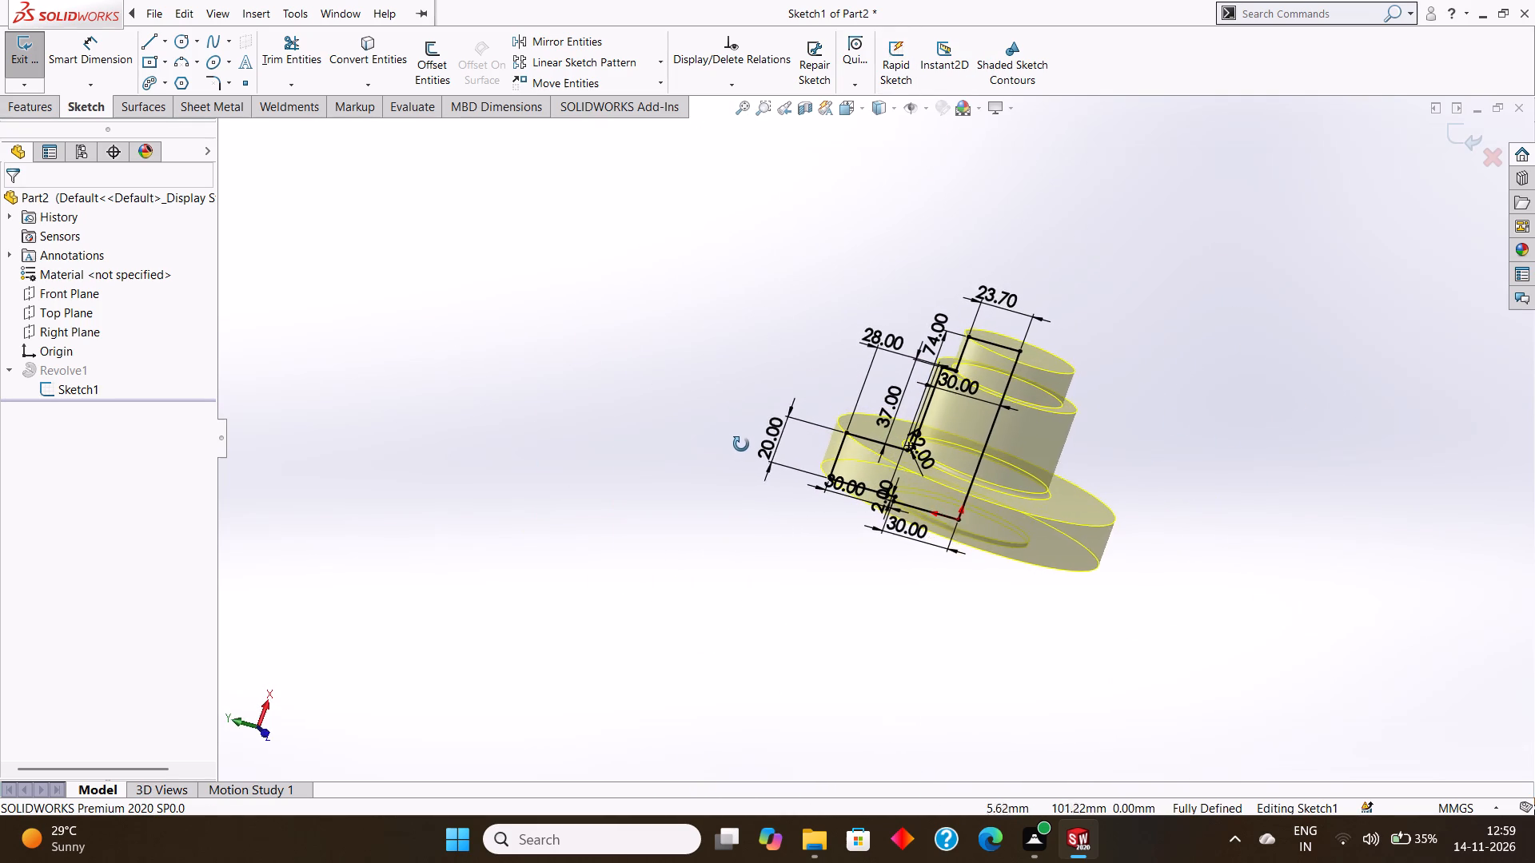
middle_click_drag(741, 444, 720, 440)
middle_click_drag(751, 411, 711, 437)
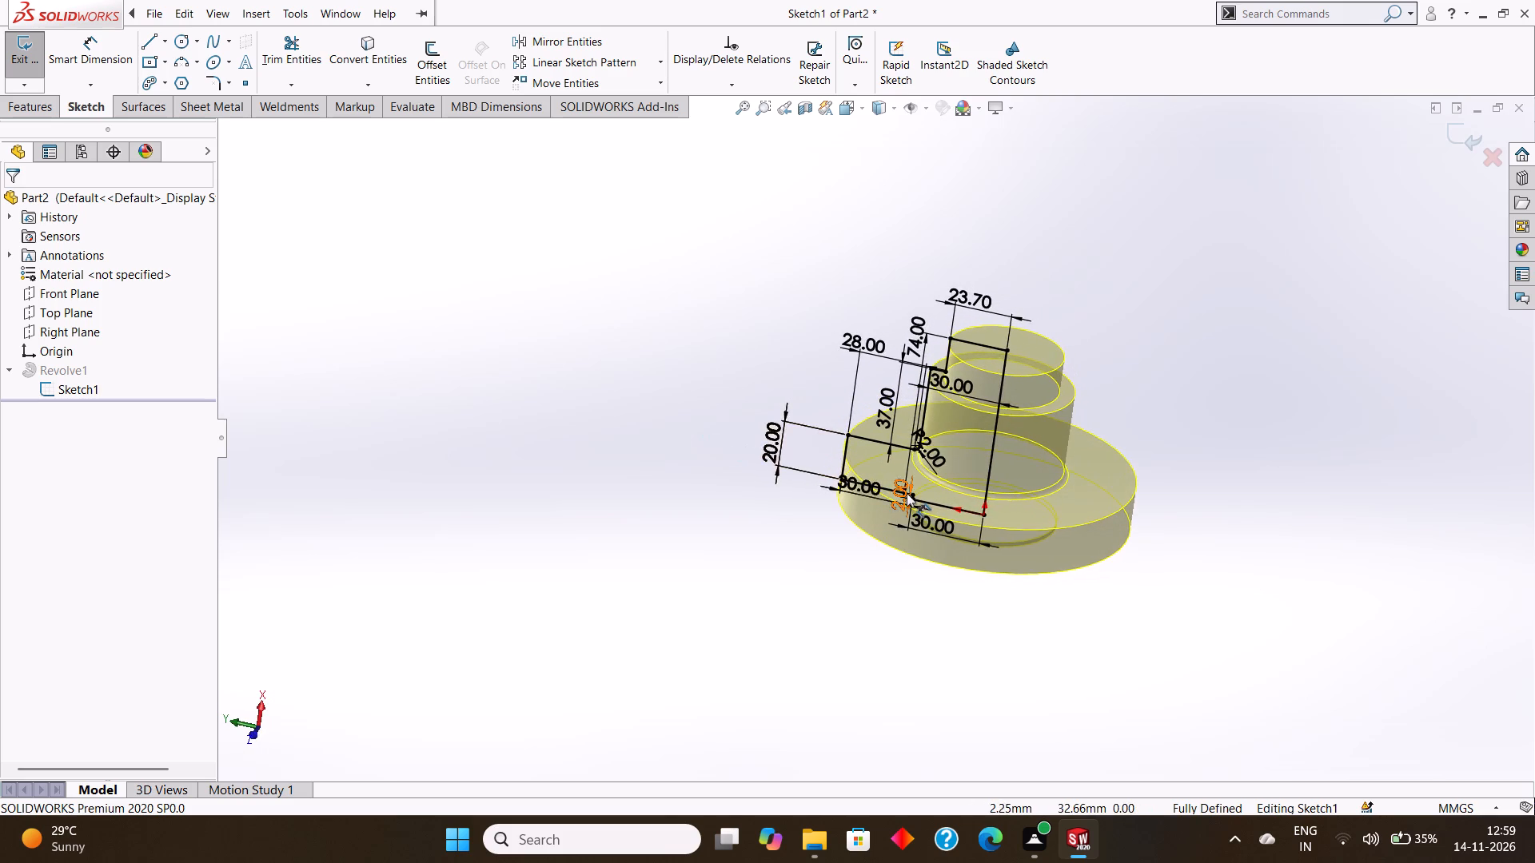
scroll(907, 493, "down", 2)
middle_click_drag(907, 493, 925, 521)
scroll(917, 512, "down", 3)
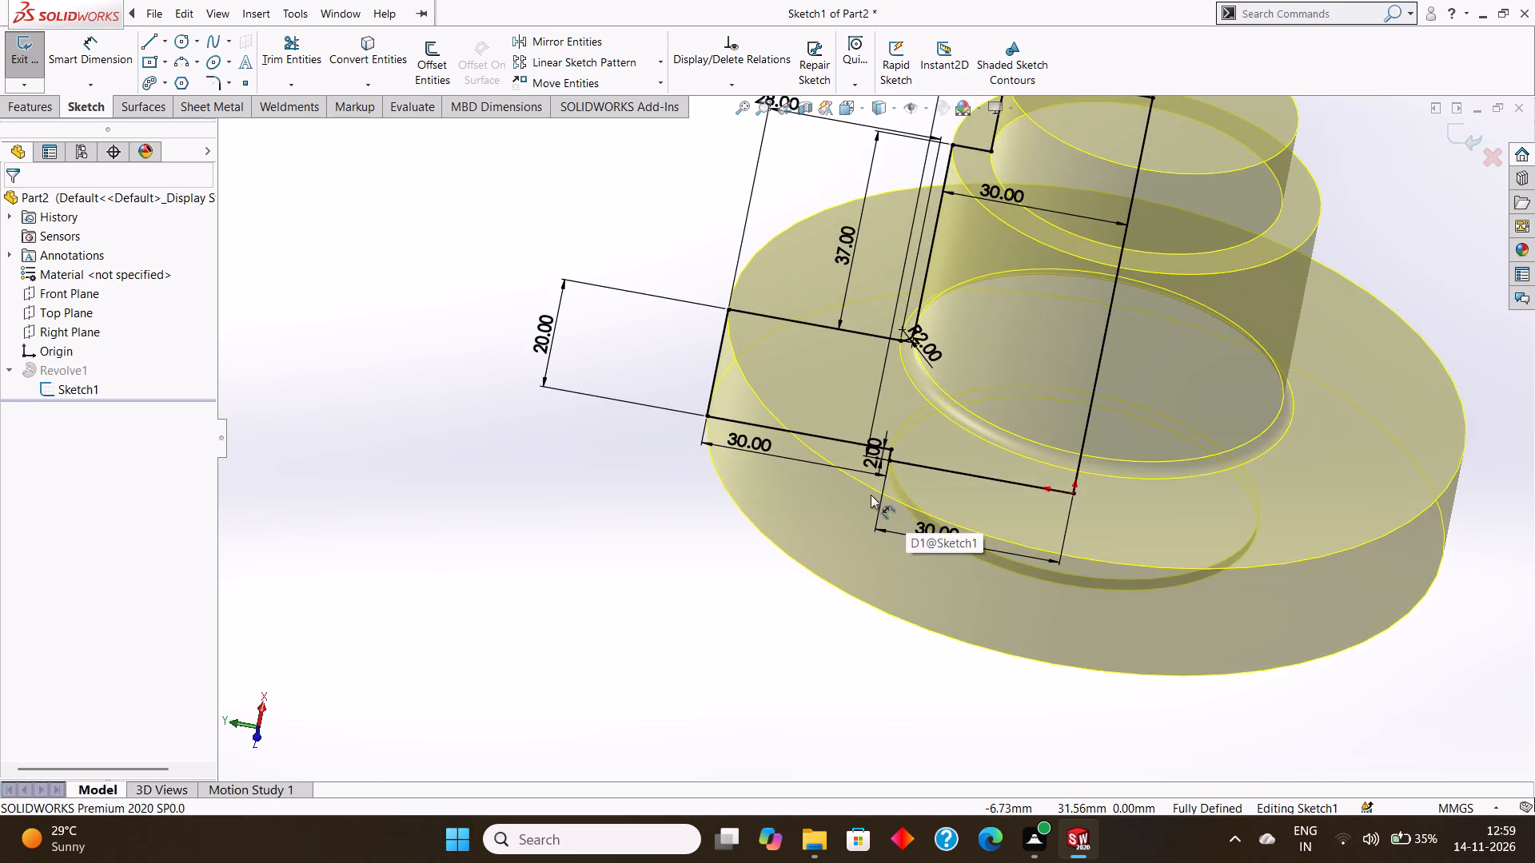
middle_click_drag(871, 493, 931, 606)
scroll(882, 403, "up", 3)
middle_click_drag(886, 392, 844, 226)
middle_click_drag(810, 450, 882, 531)
middle_click_drag(856, 431, 759, 373)
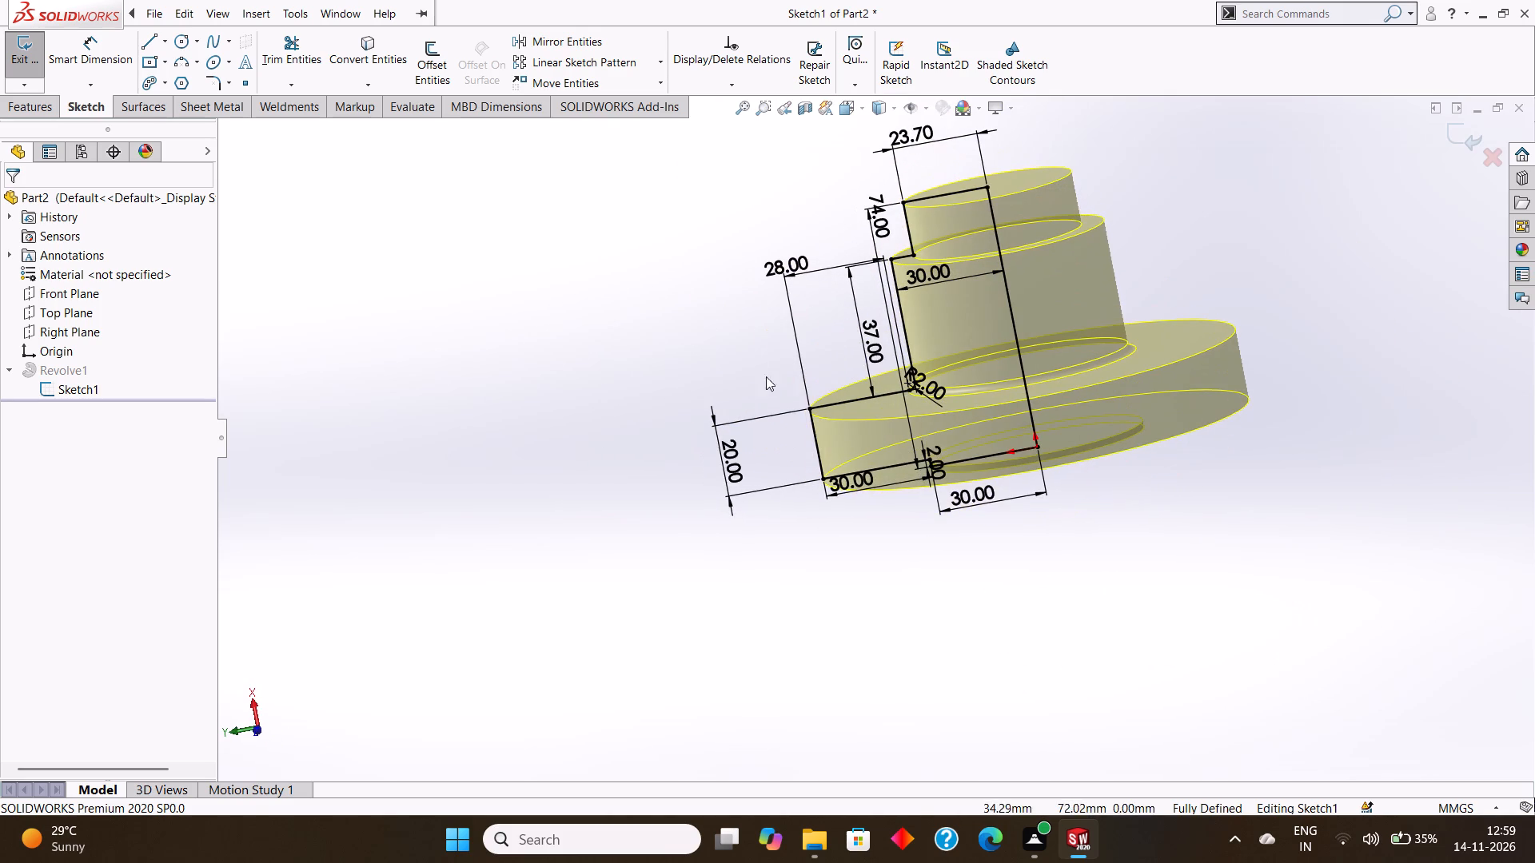
middle_click_drag(998, 479, 965, 514)
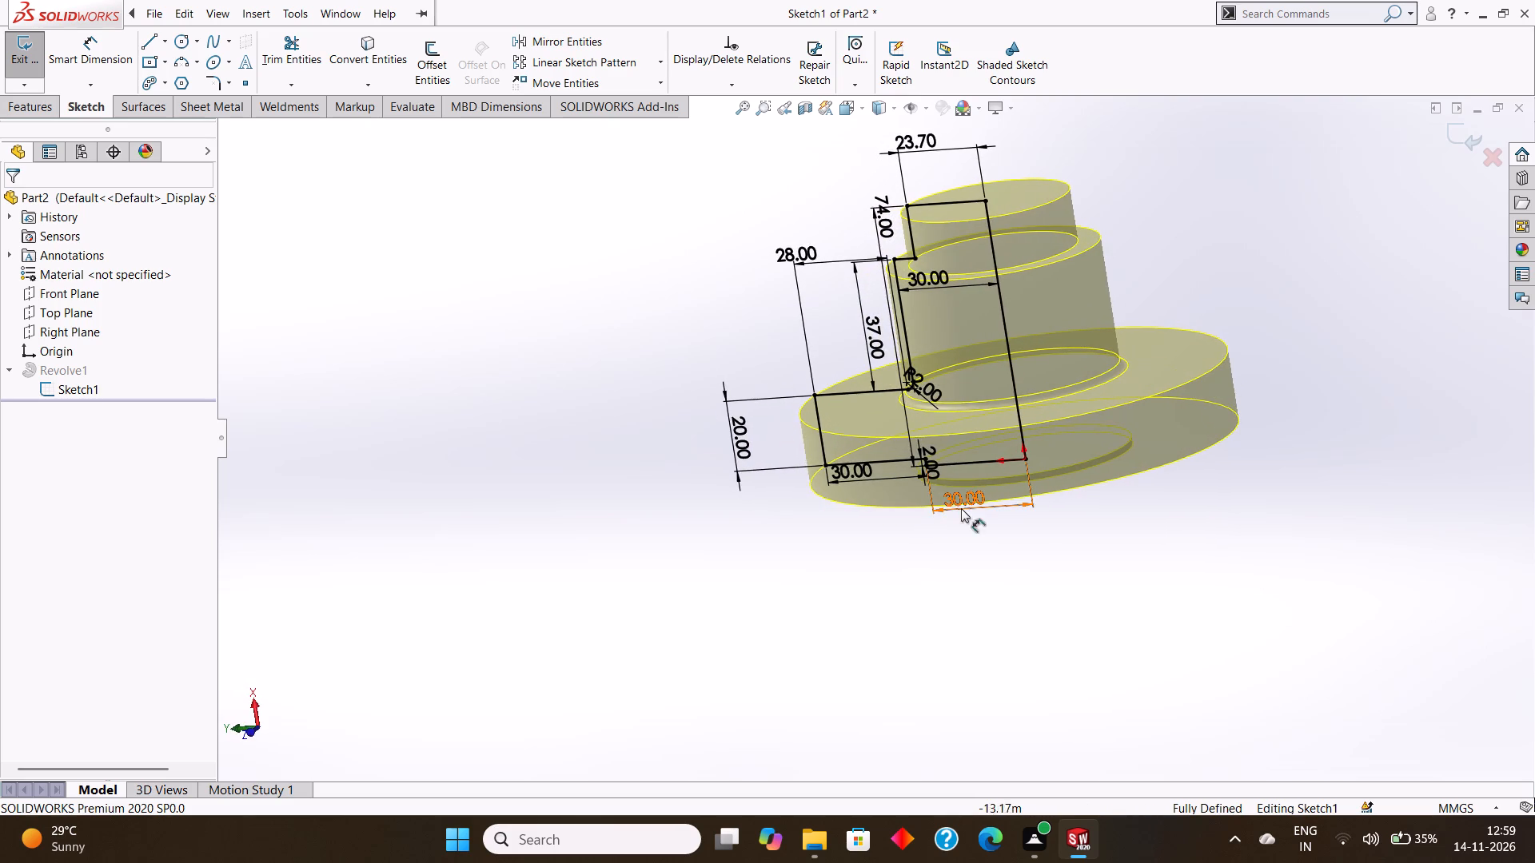
middle_click_drag(955, 499, 979, 499)
middle_click_drag(947, 510, 954, 522)
middle_click_drag(949, 512, 952, 522)
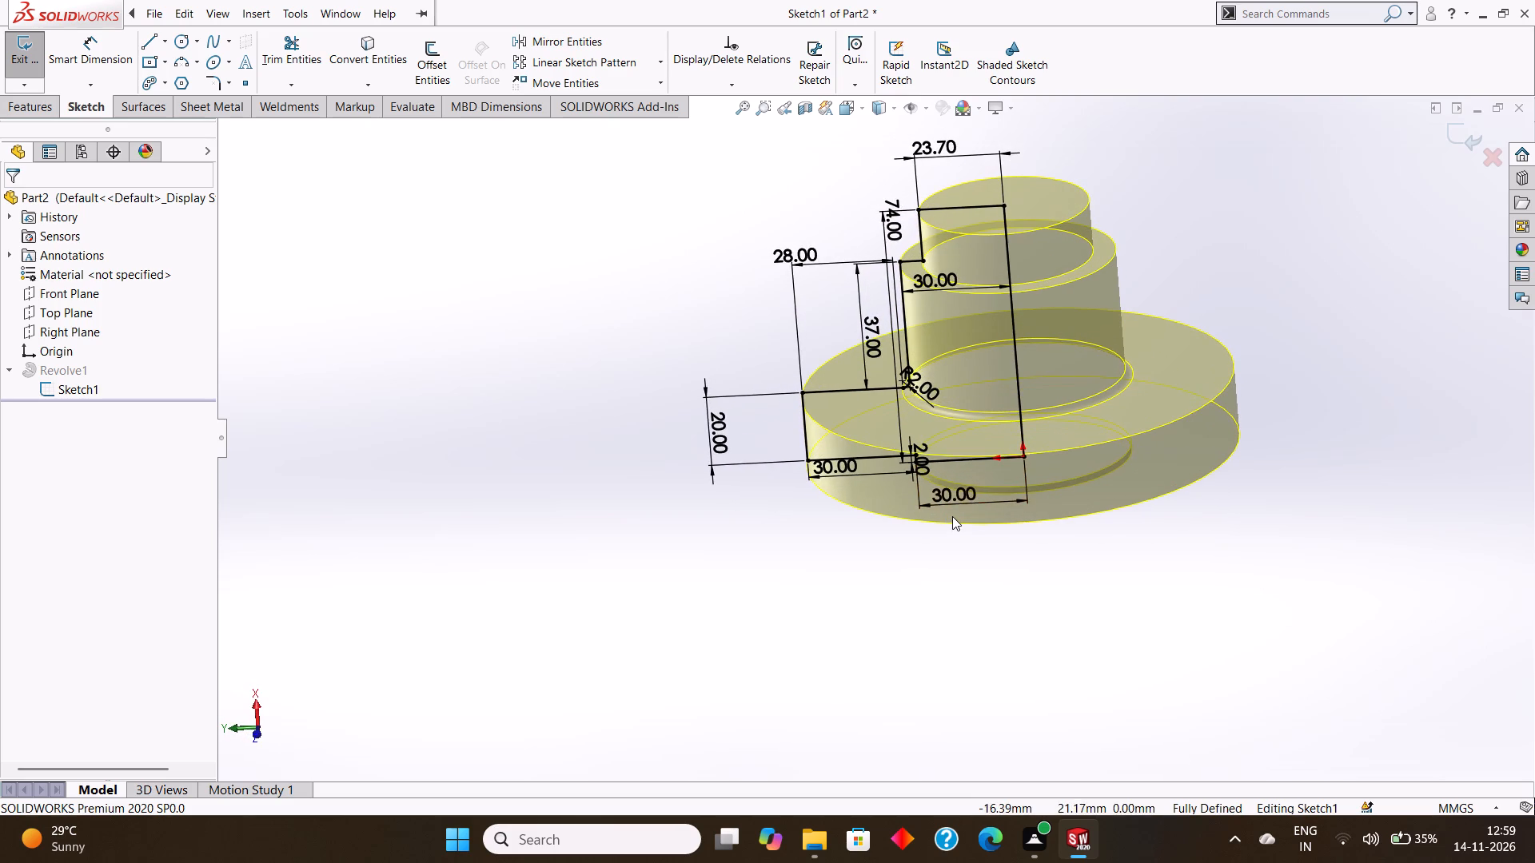
middle_click(952, 516)
scroll(953, 519, "down", 1)
middle_click(953, 519)
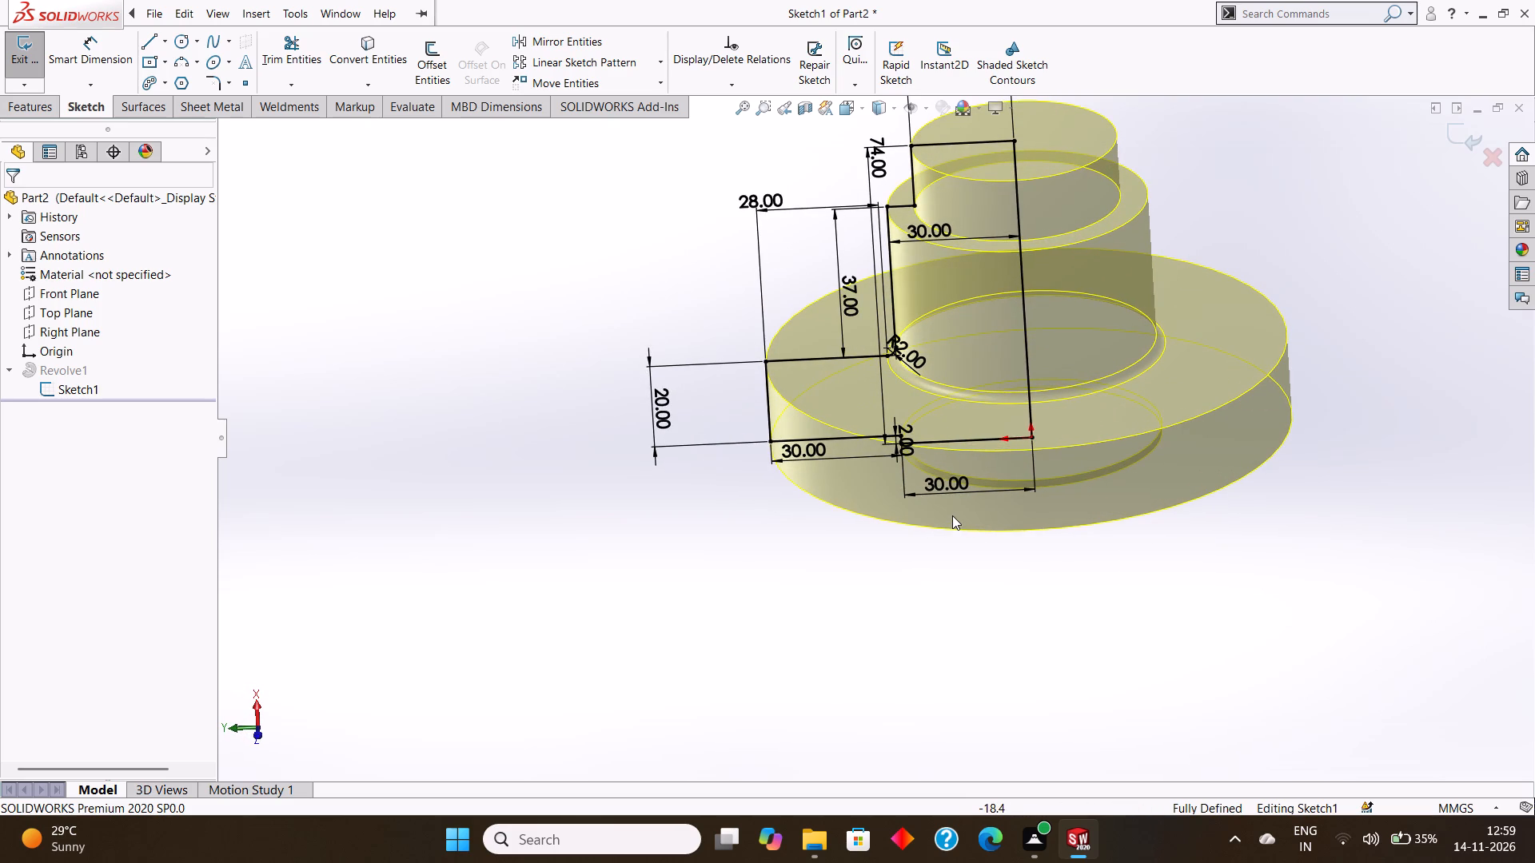
middle_click(952, 515)
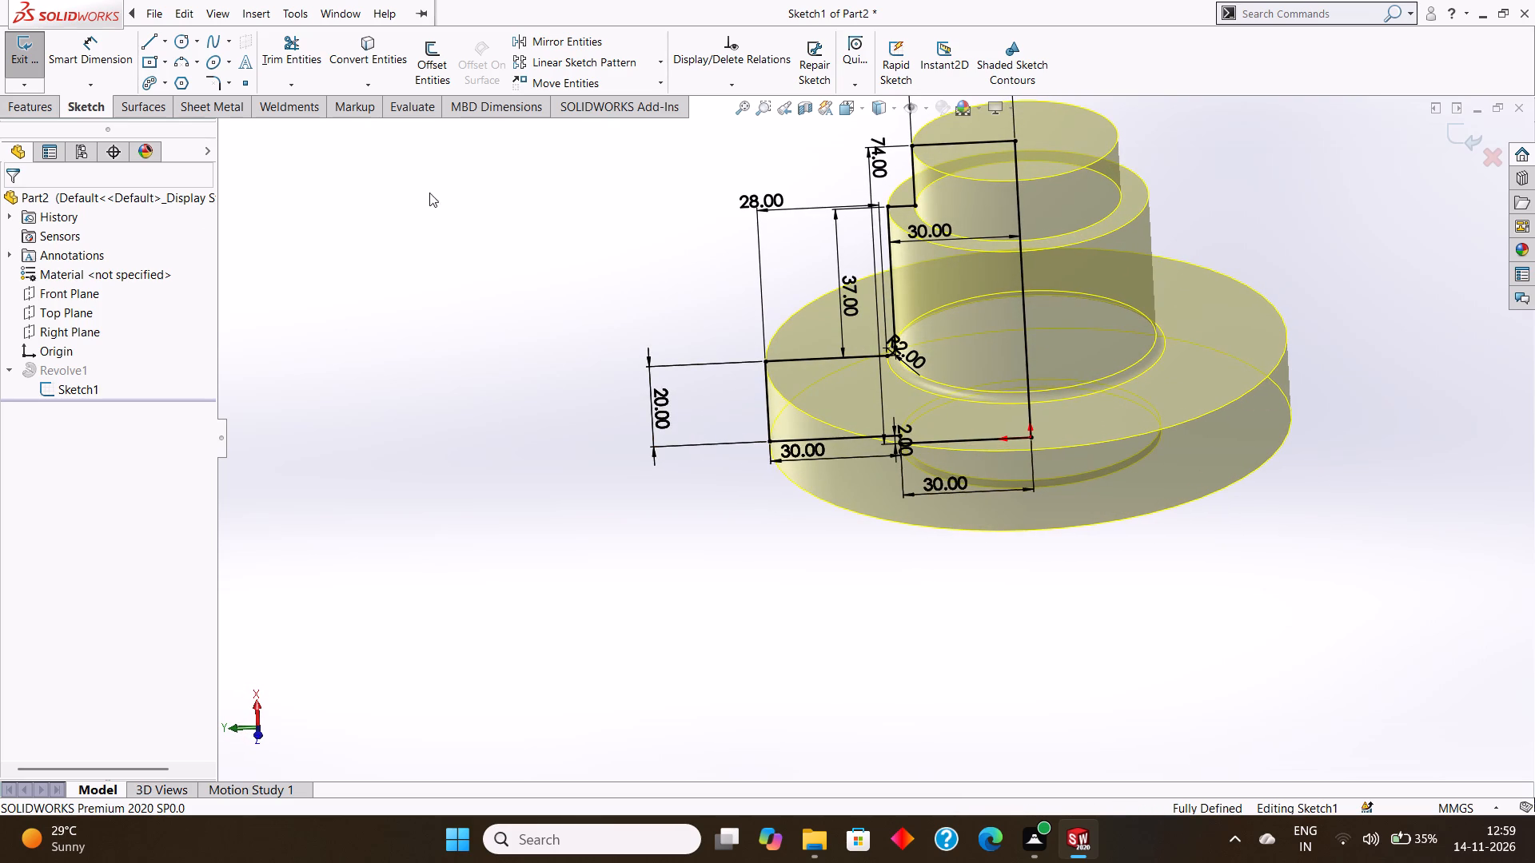
left_click(458, 185)
middle_click_drag(536, 268, 520, 242)
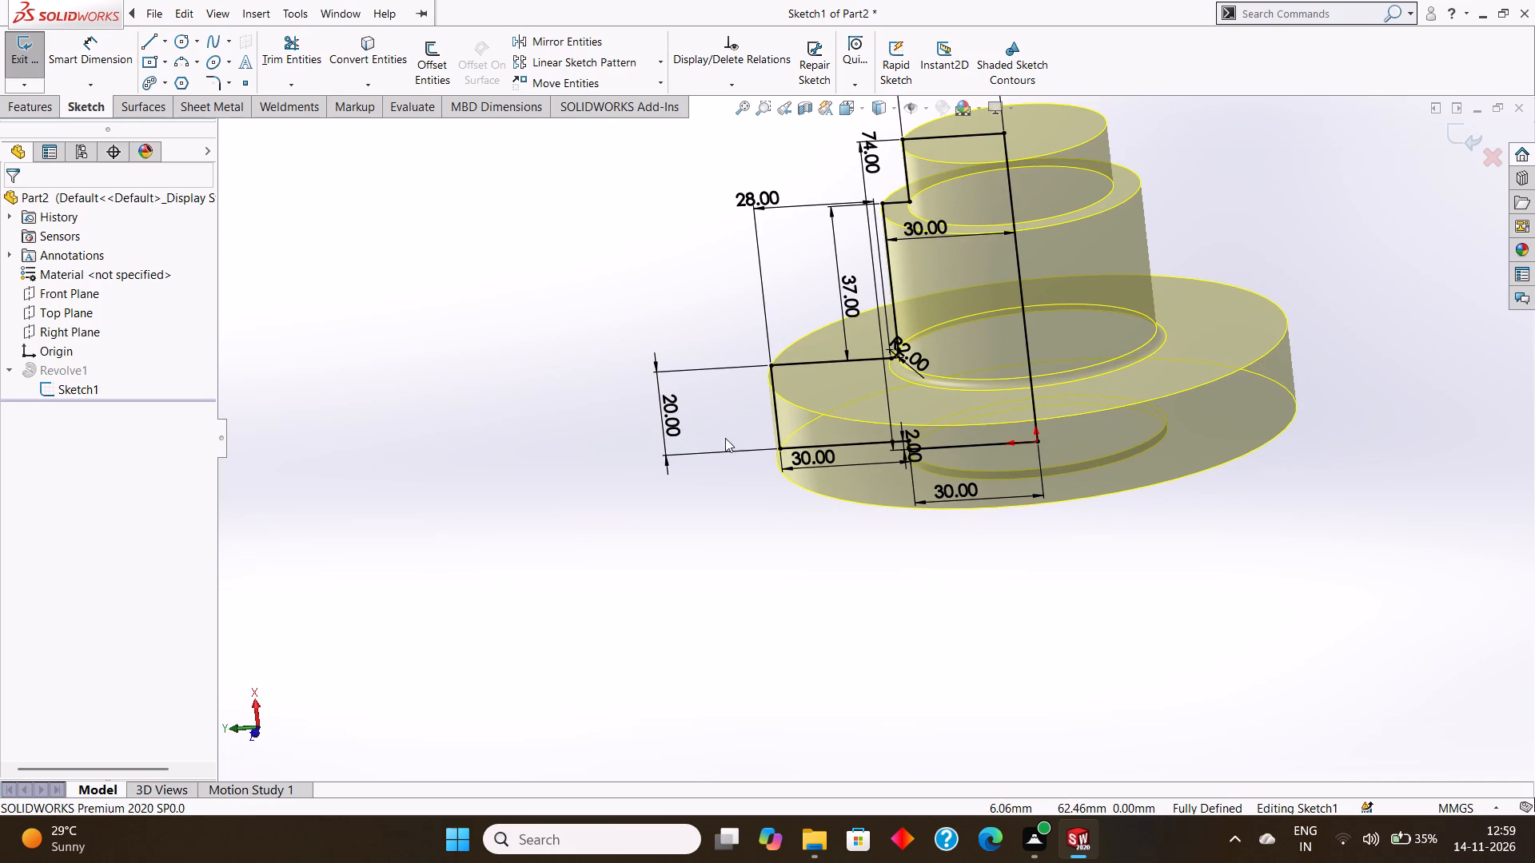
left_click(28, 60)
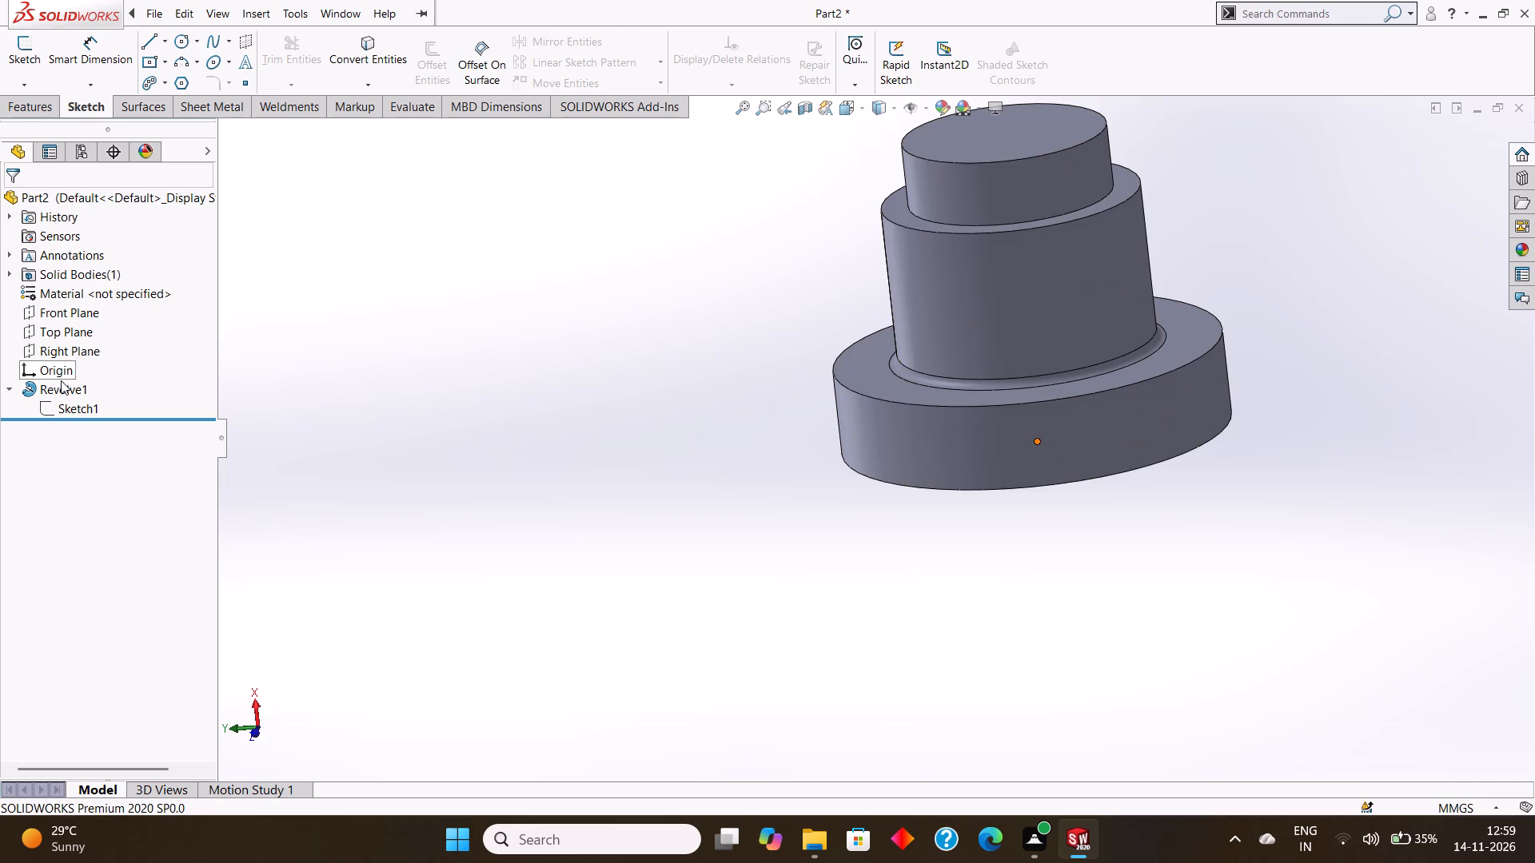
Reopen the revolve's profile sketch for editing.
left_click(68, 406)
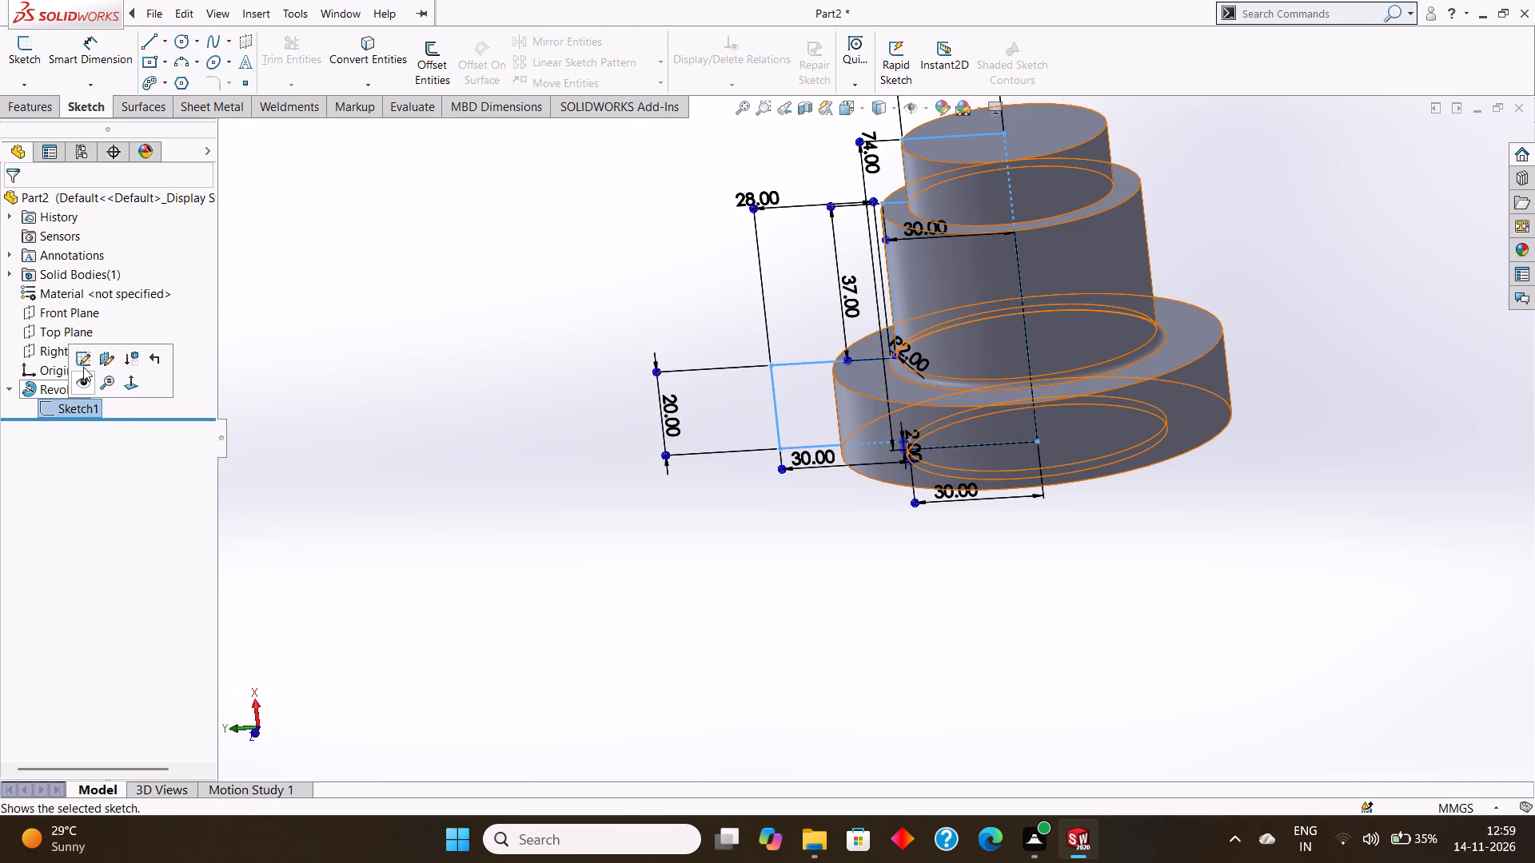
left_click(83, 359)
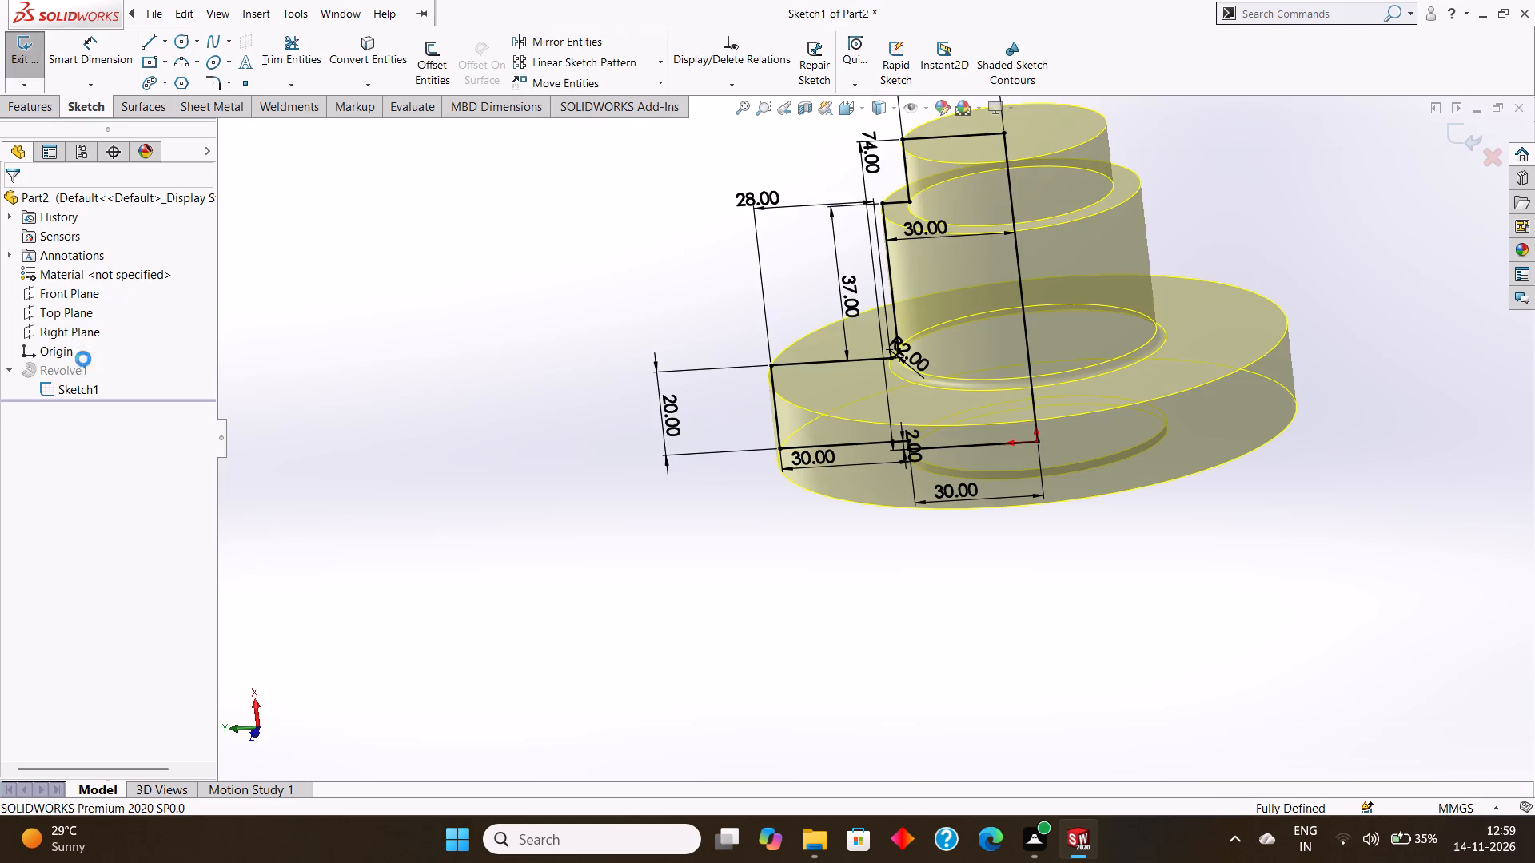
Exit the revolve's profile sketch.
left_click(1467, 134)
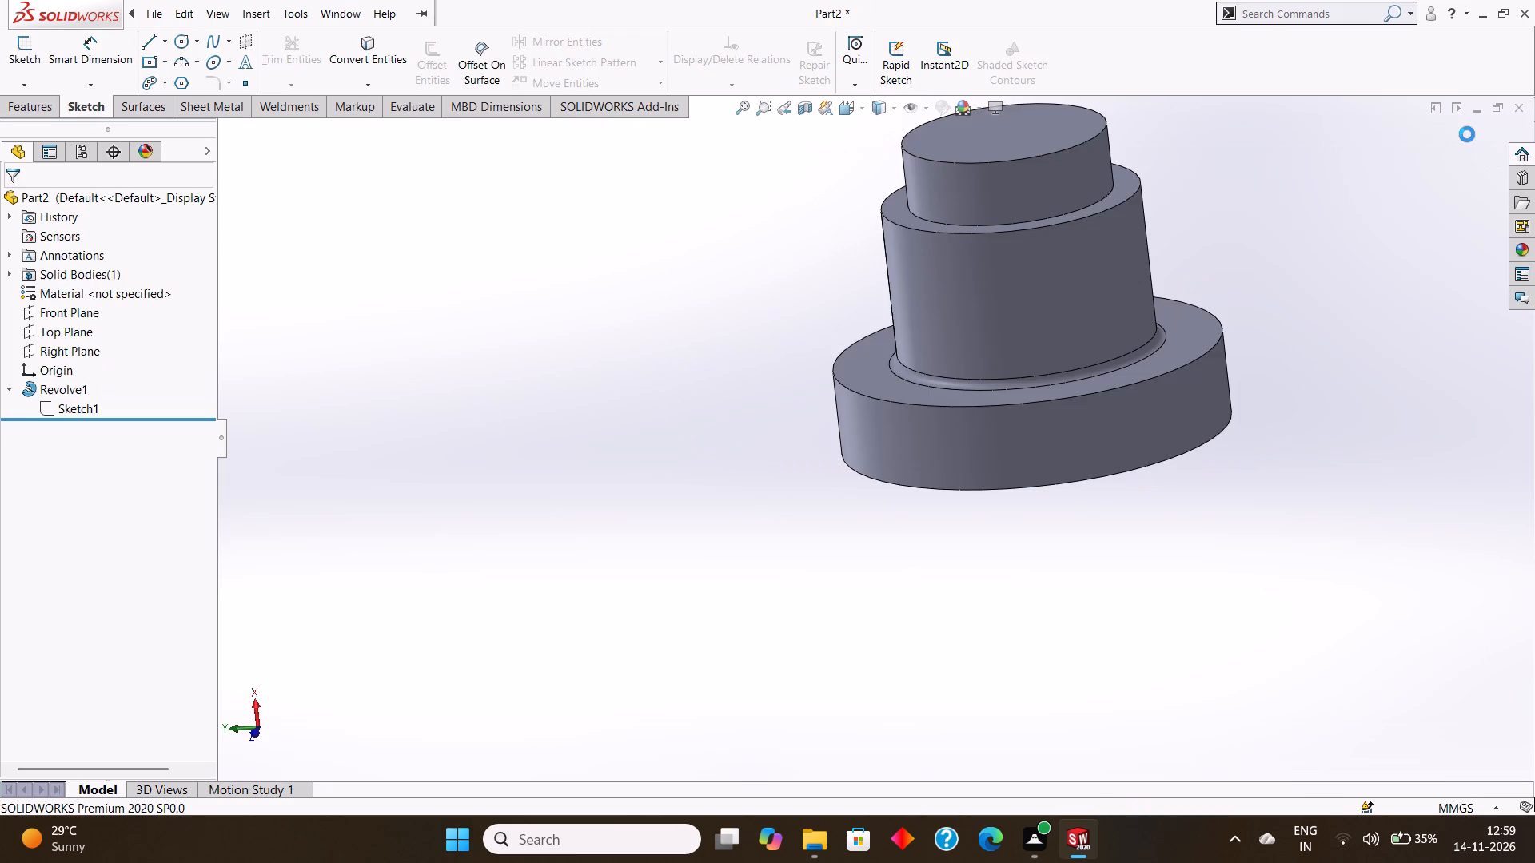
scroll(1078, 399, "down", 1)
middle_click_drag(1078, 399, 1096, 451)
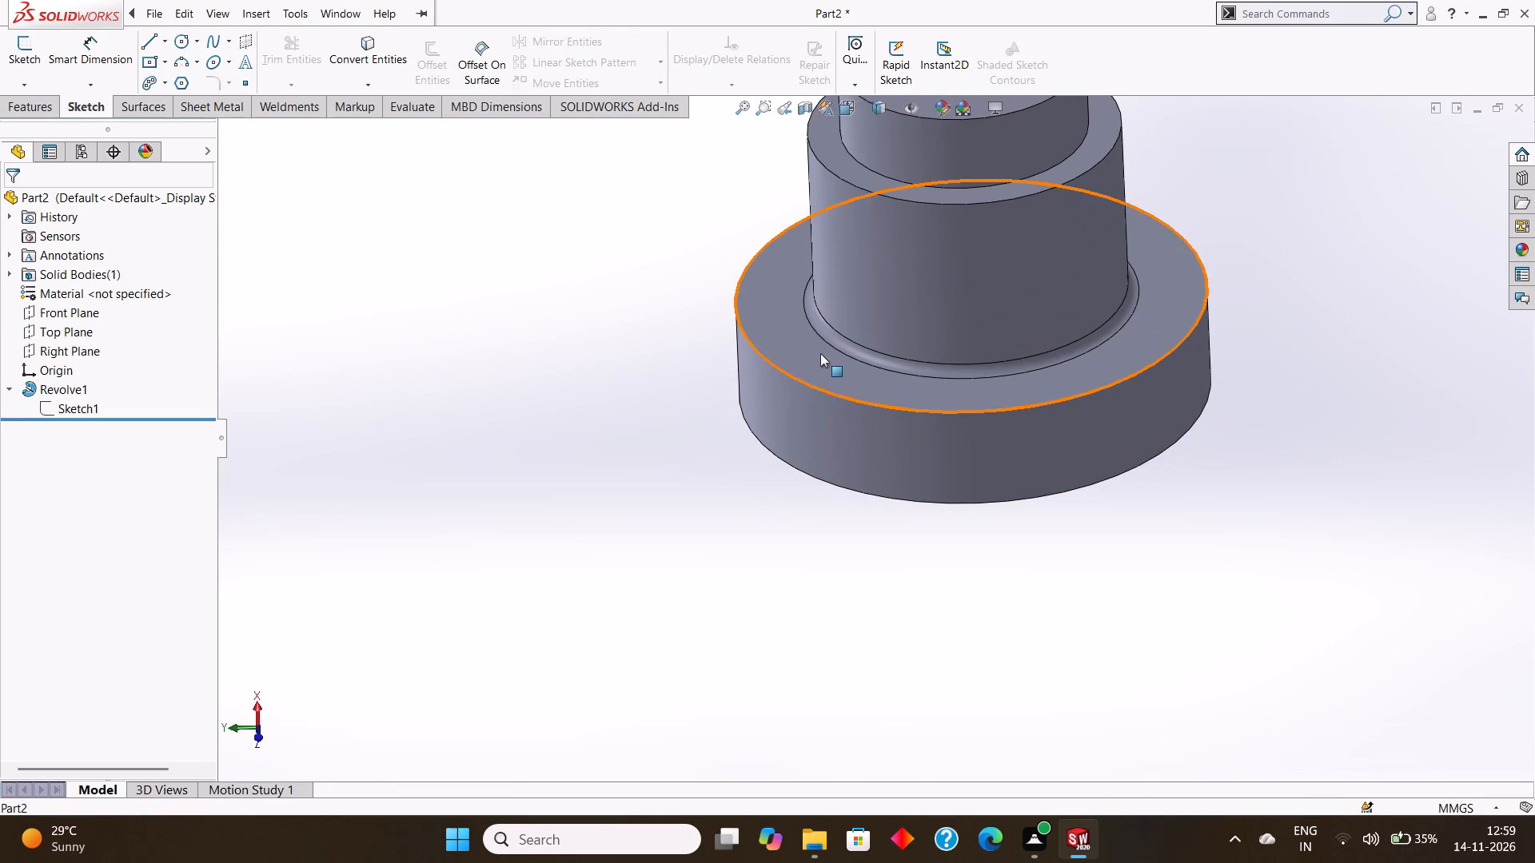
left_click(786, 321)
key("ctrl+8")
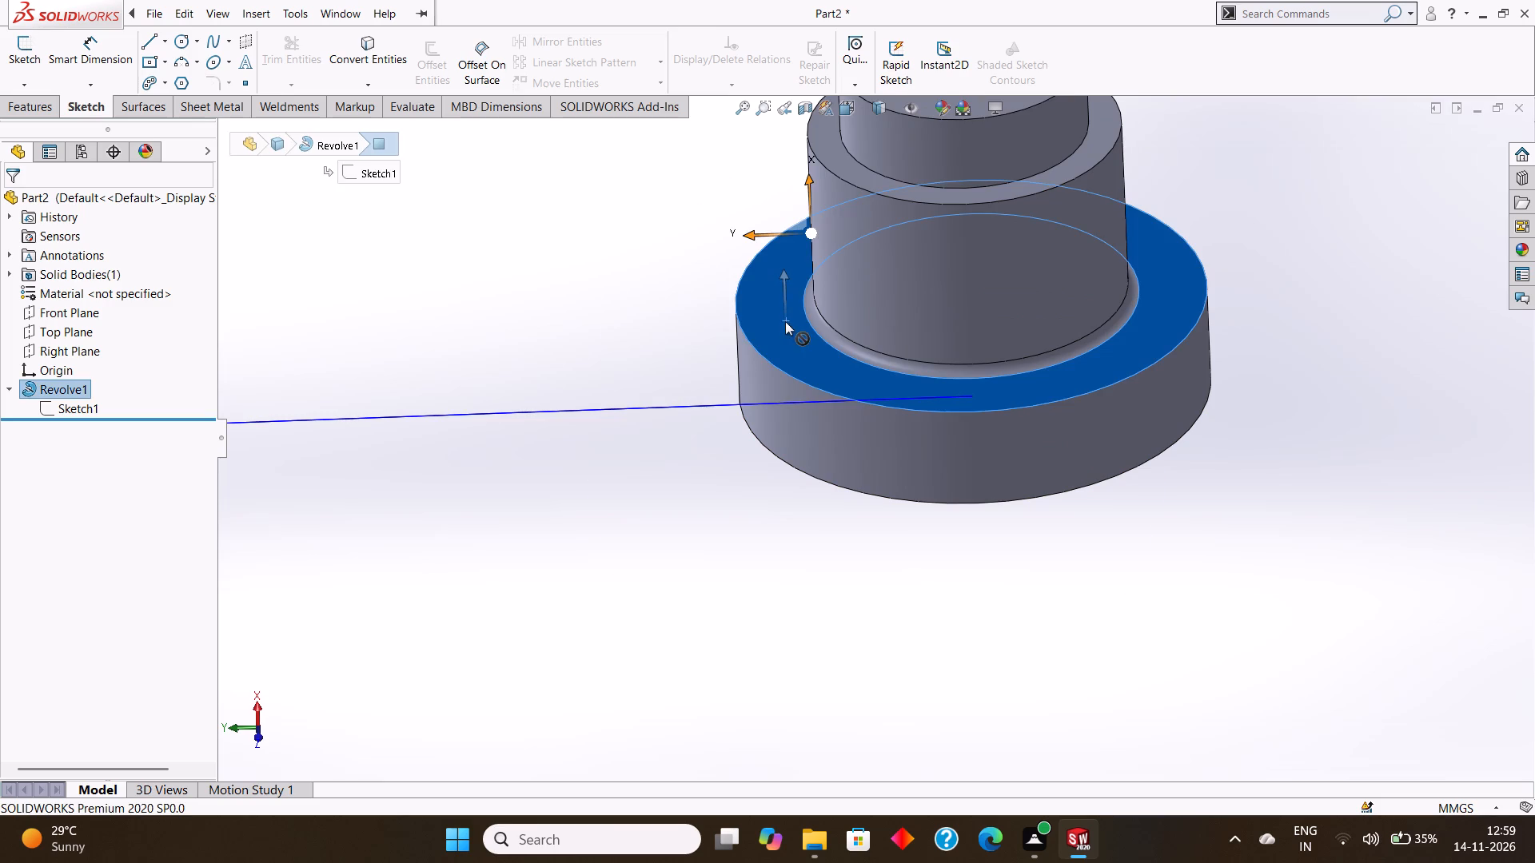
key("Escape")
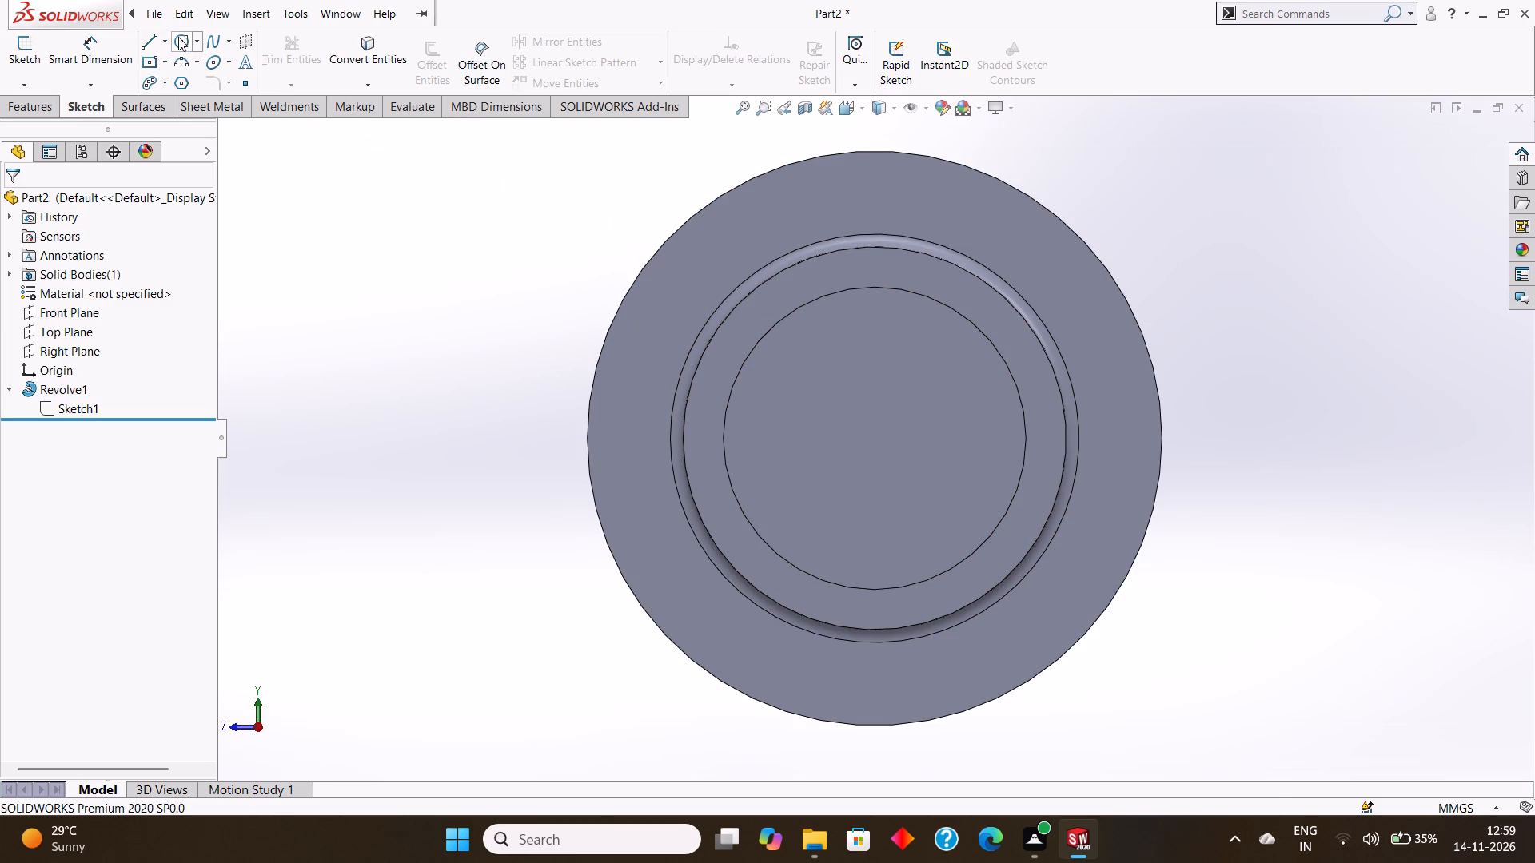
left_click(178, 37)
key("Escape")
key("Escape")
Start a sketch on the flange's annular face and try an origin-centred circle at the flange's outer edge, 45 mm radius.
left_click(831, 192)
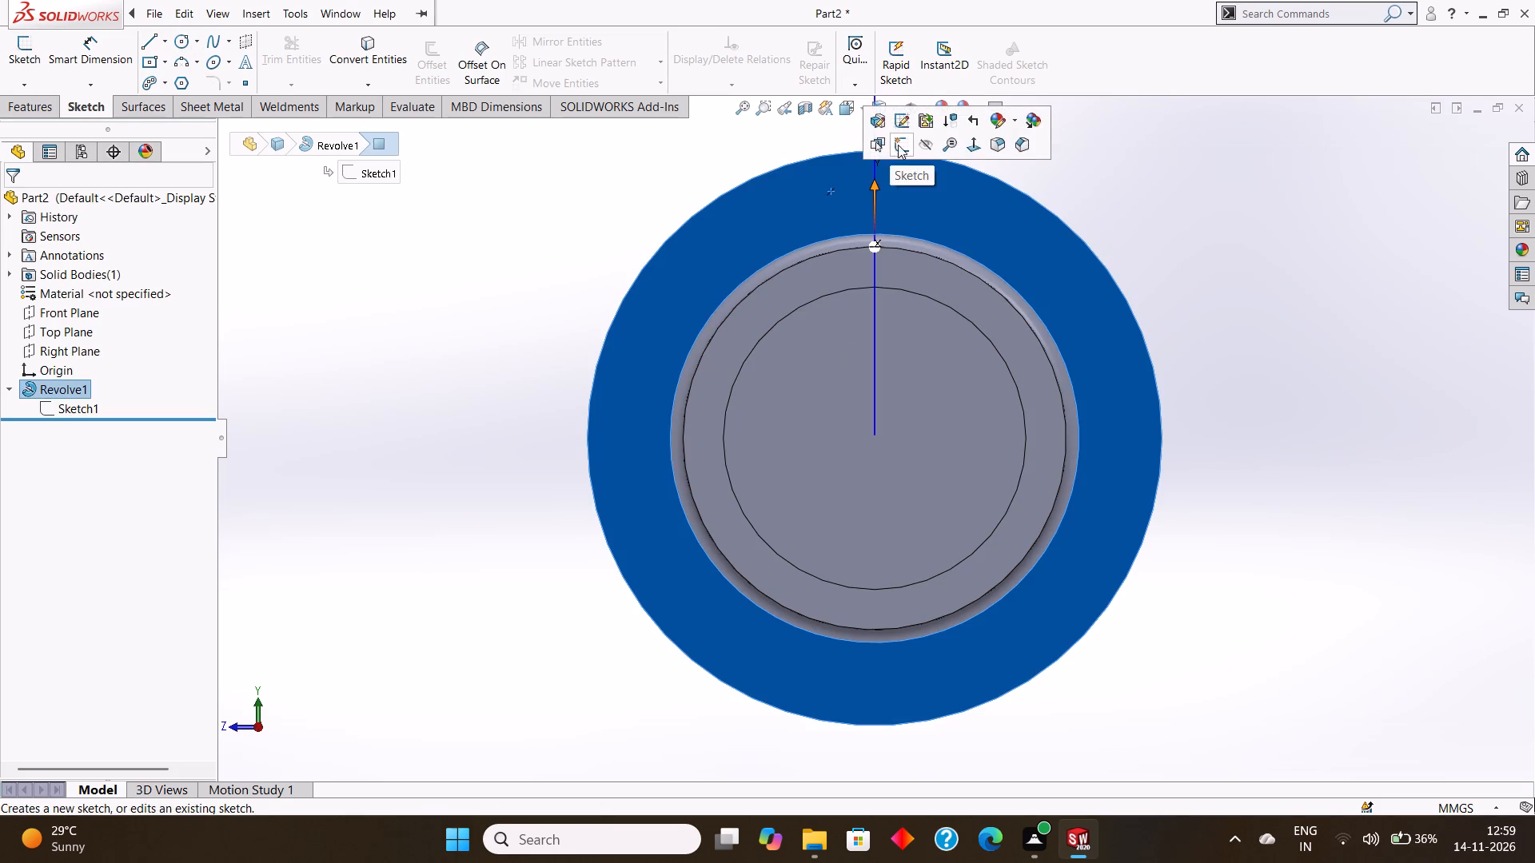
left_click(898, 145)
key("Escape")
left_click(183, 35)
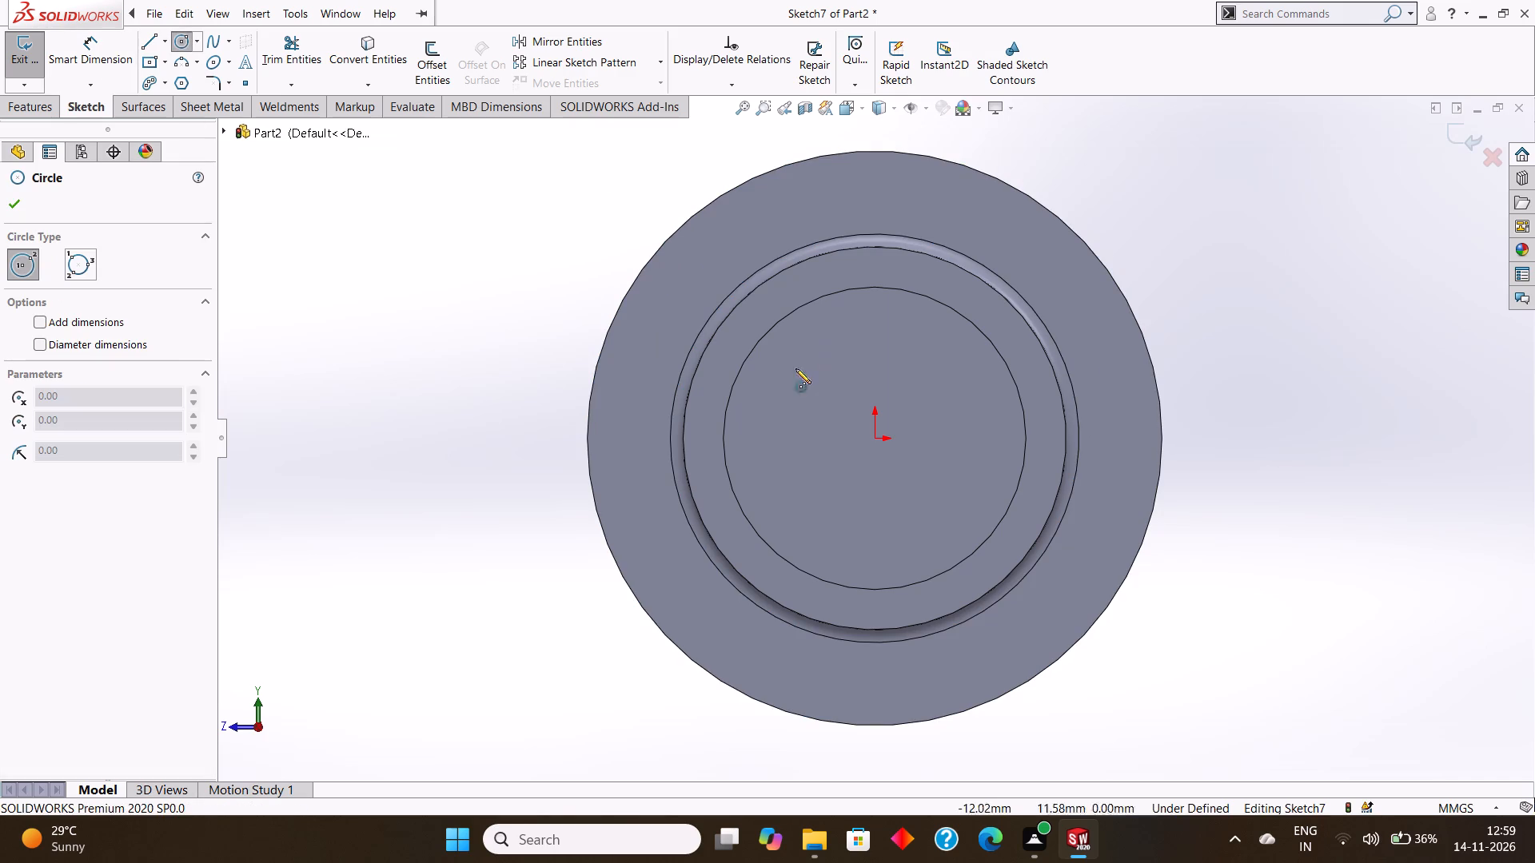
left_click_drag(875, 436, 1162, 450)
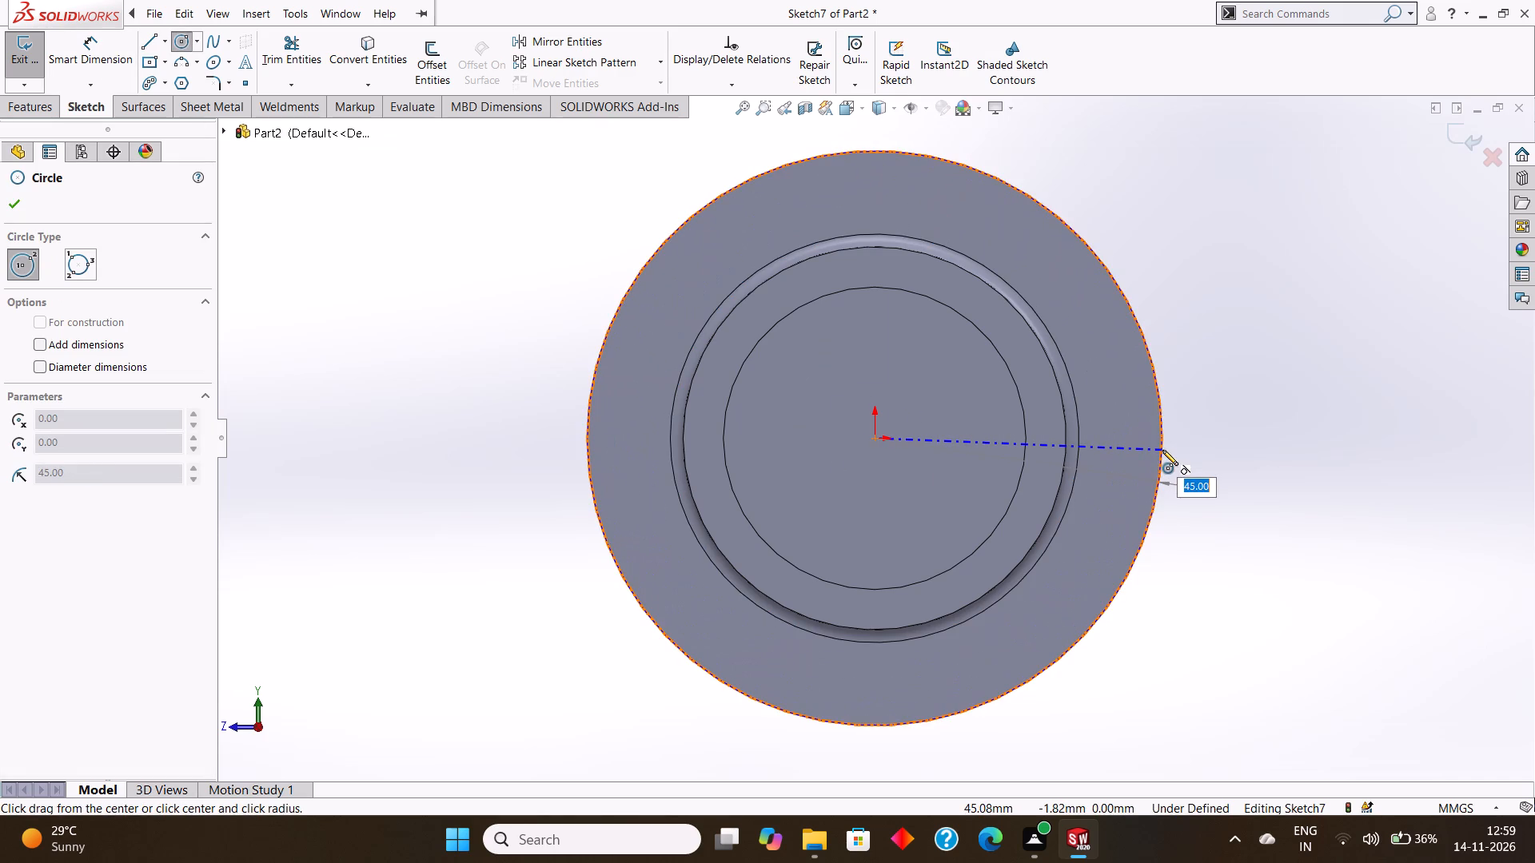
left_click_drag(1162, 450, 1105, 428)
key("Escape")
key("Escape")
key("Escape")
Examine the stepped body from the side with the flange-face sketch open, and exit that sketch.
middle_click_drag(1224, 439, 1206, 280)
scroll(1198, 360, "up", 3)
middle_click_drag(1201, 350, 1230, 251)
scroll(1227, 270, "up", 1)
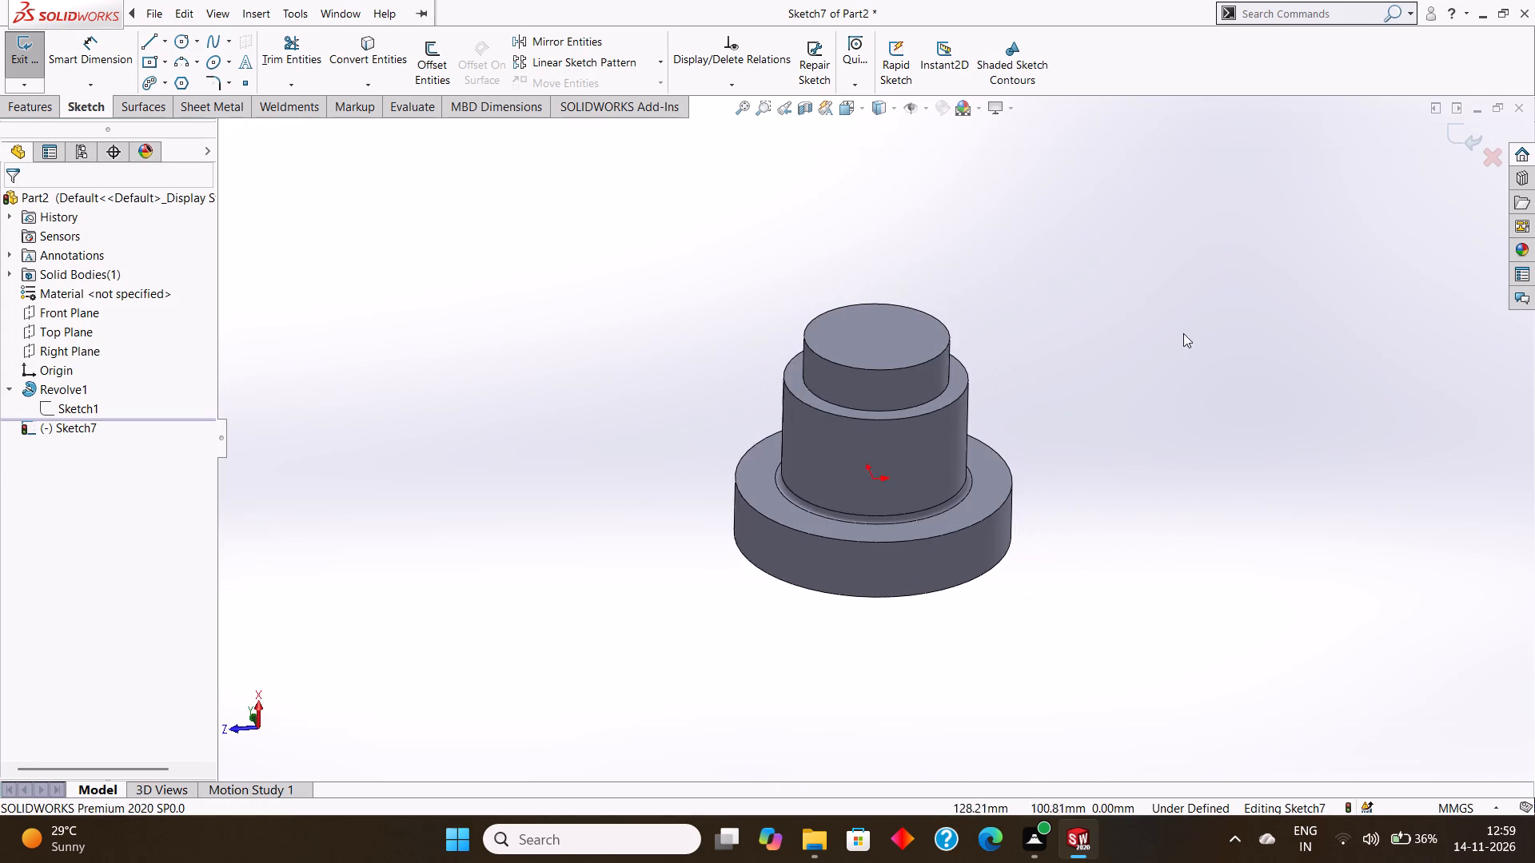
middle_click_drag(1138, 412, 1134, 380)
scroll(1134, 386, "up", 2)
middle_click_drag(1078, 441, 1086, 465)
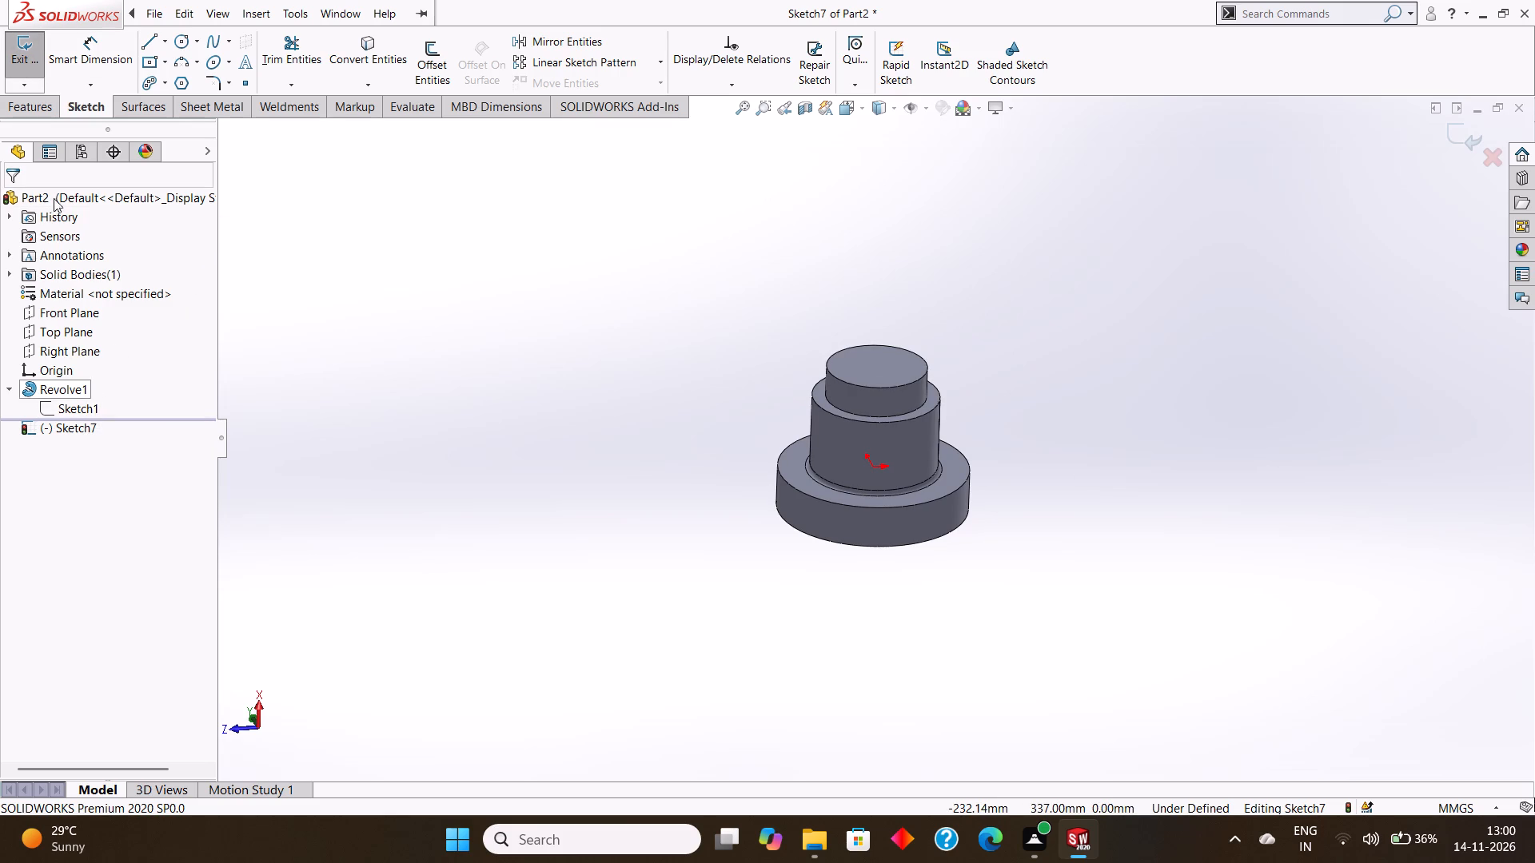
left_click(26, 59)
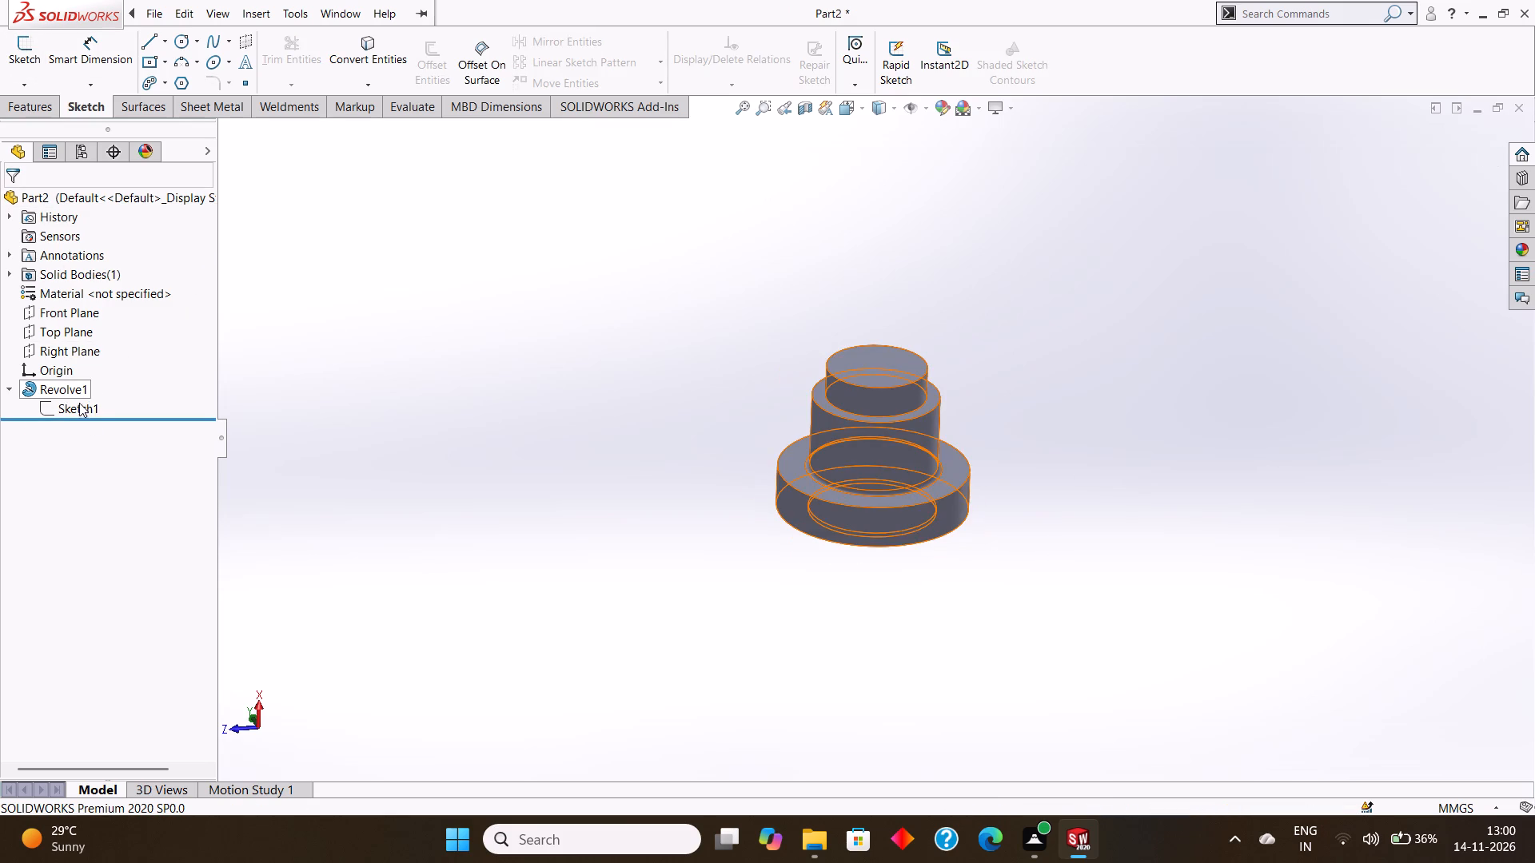
Open the revolve's profile sketch, examine its dimensions against the flange and stepped body from several angles, and exit the sketch.
left_click(71, 406)
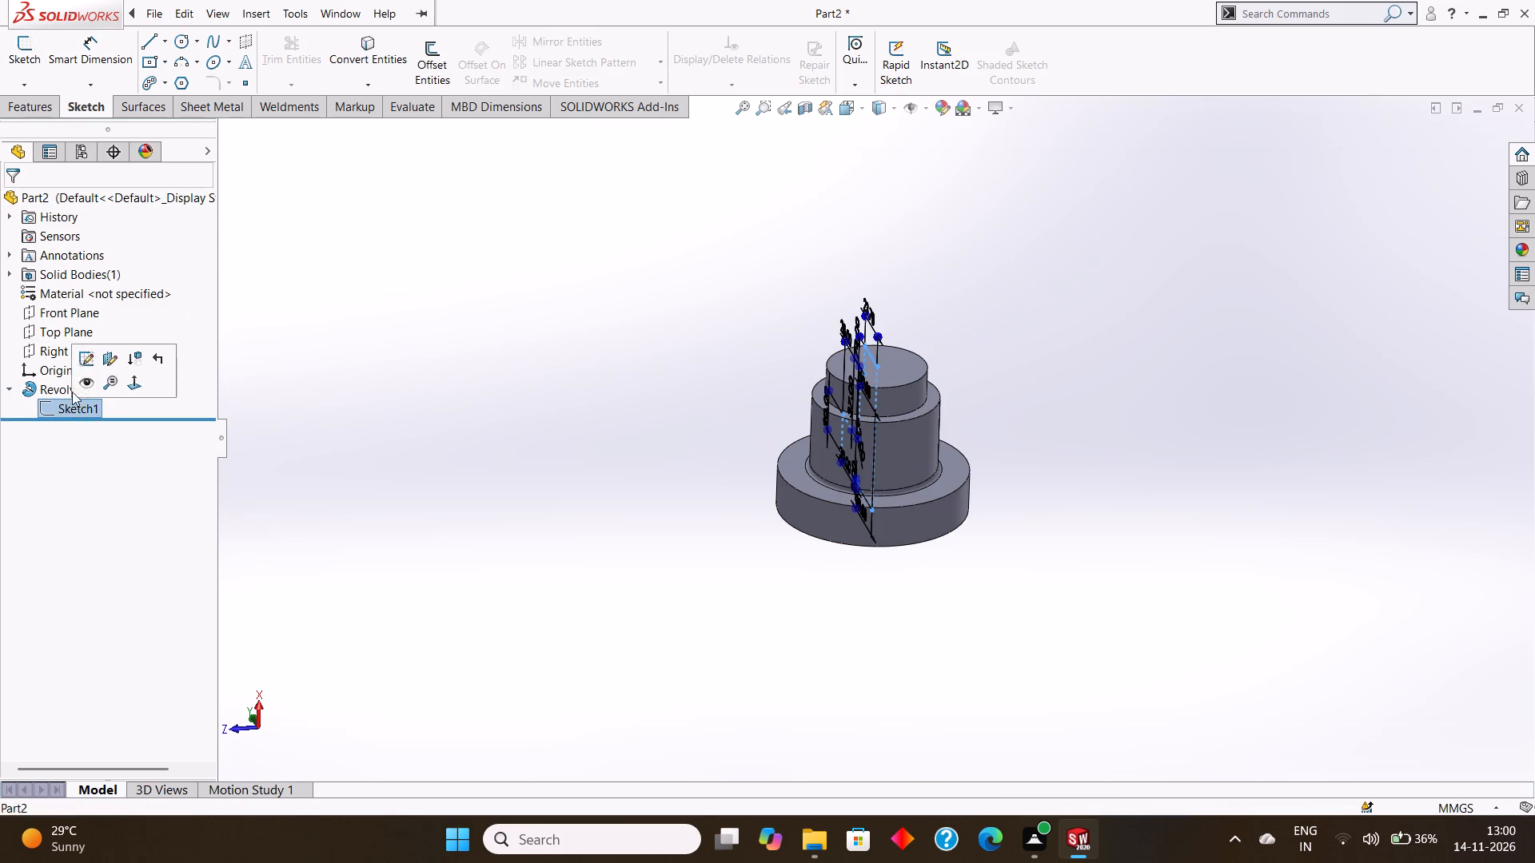
left_click(85, 355)
middle_click_drag(676, 552, 820, 593)
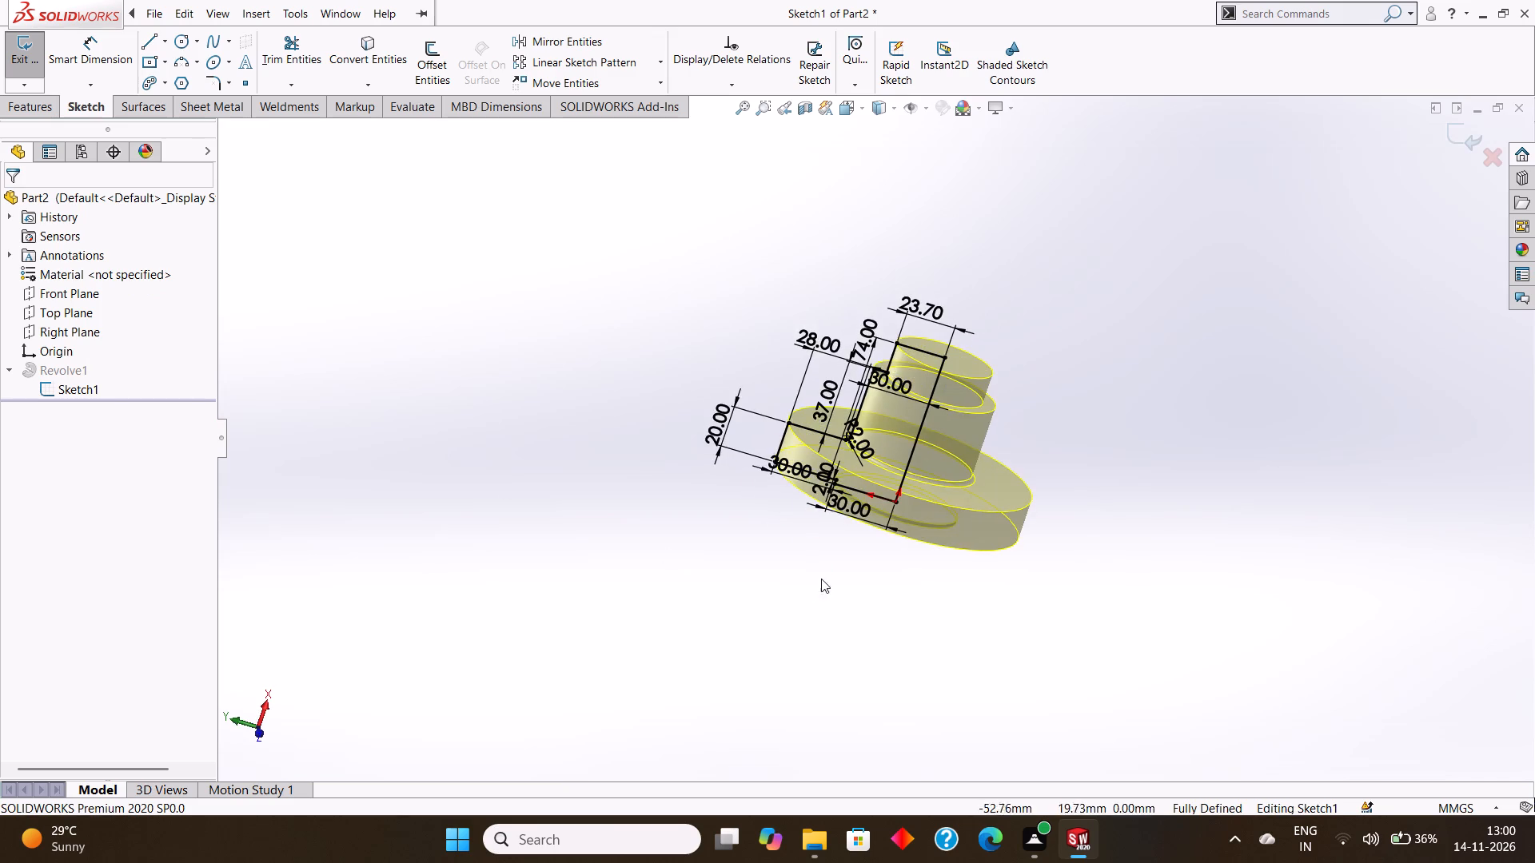
scroll(801, 469, "down", 8)
scroll(816, 495, "up", 7)
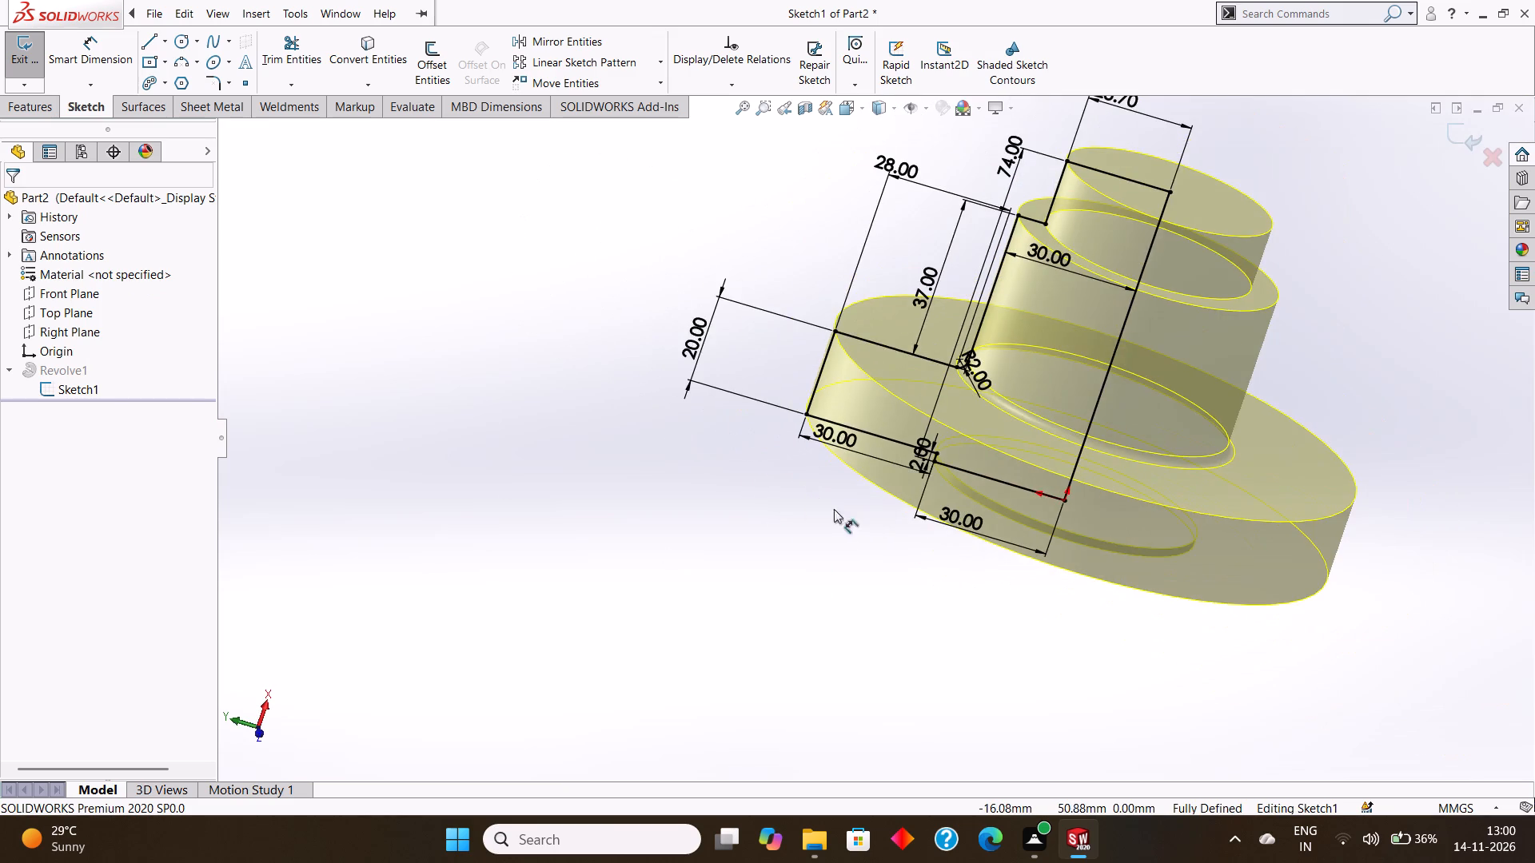
scroll(834, 509, "up", 5)
scroll(902, 511, "up", 2)
middle_click_drag(919, 511, 952, 581)
scroll(1027, 343, "up", 1)
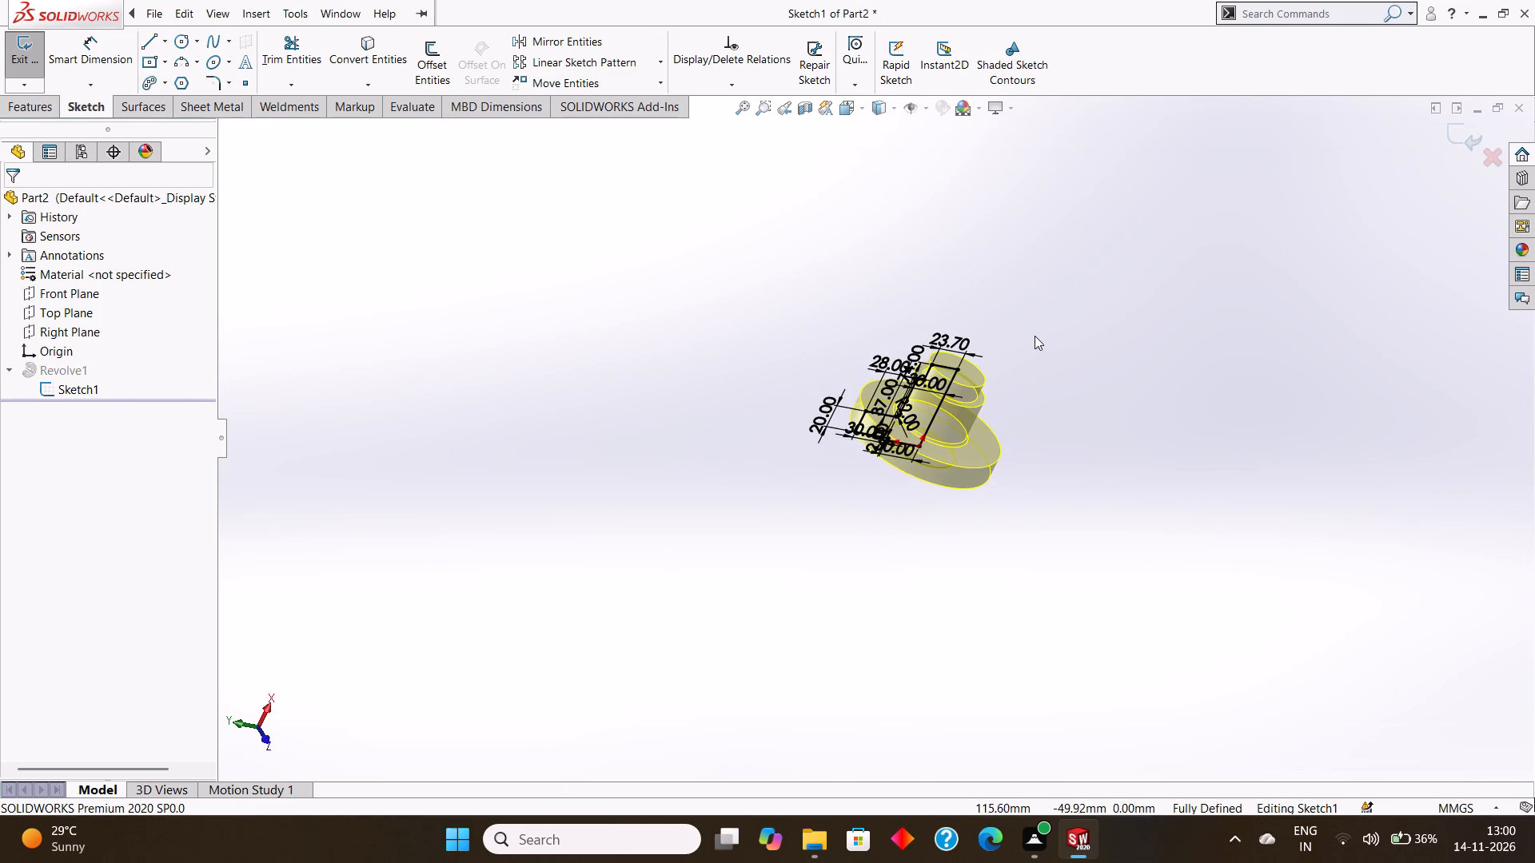
scroll(1070, 310, "down", 1)
middle_click_drag(1070, 303, 1081, 228)
scroll(839, 521, "down", 3)
scroll(752, 435, "down", 2)
middle_click_drag(807, 421, 822, 459)
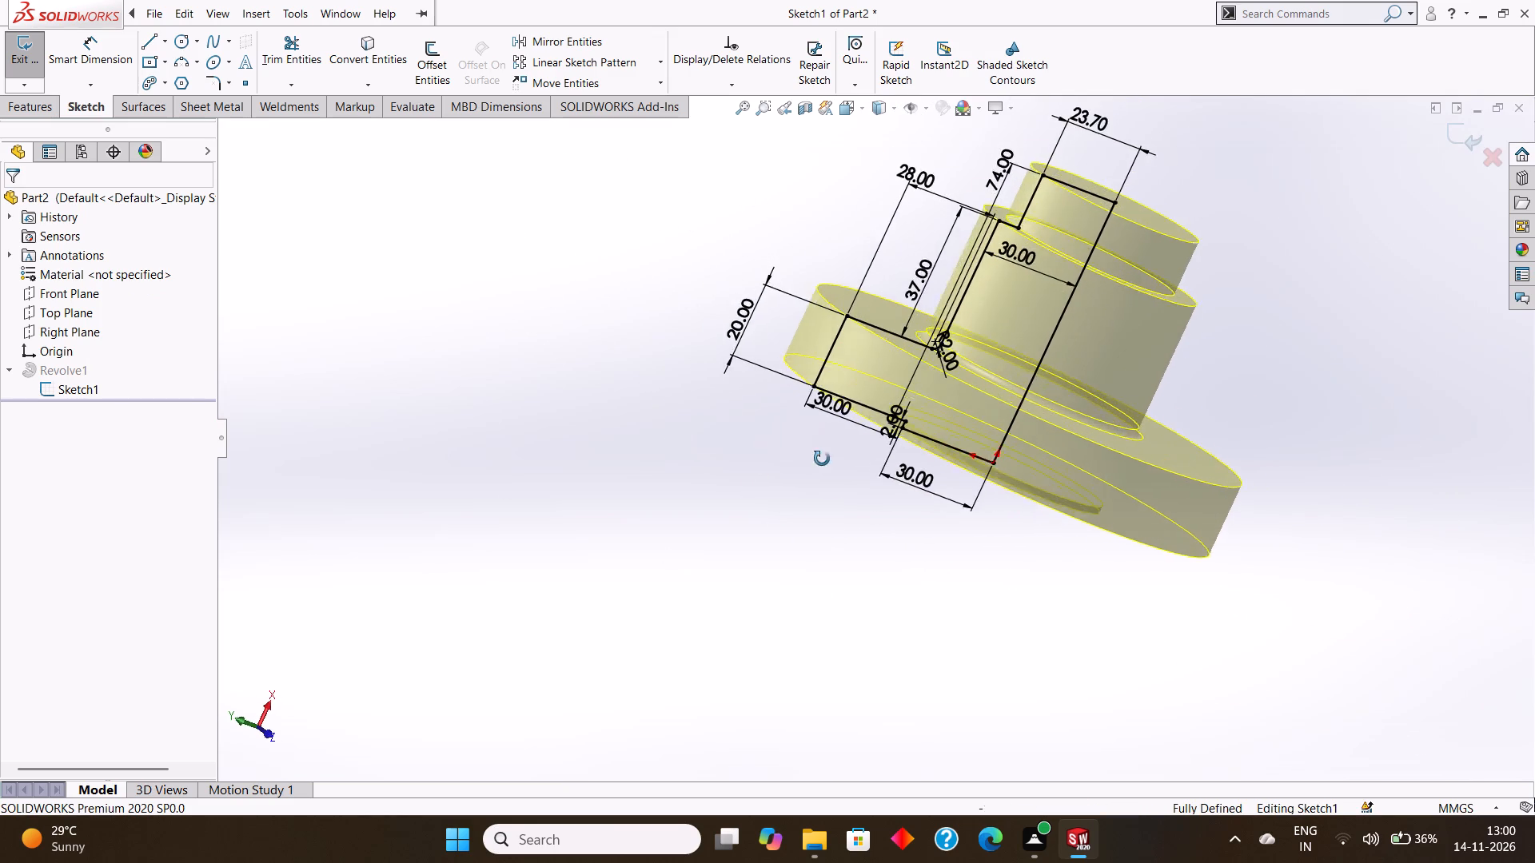
middle_click_drag(822, 459, 683, 451)
middle_click_drag(843, 463, 863, 467)
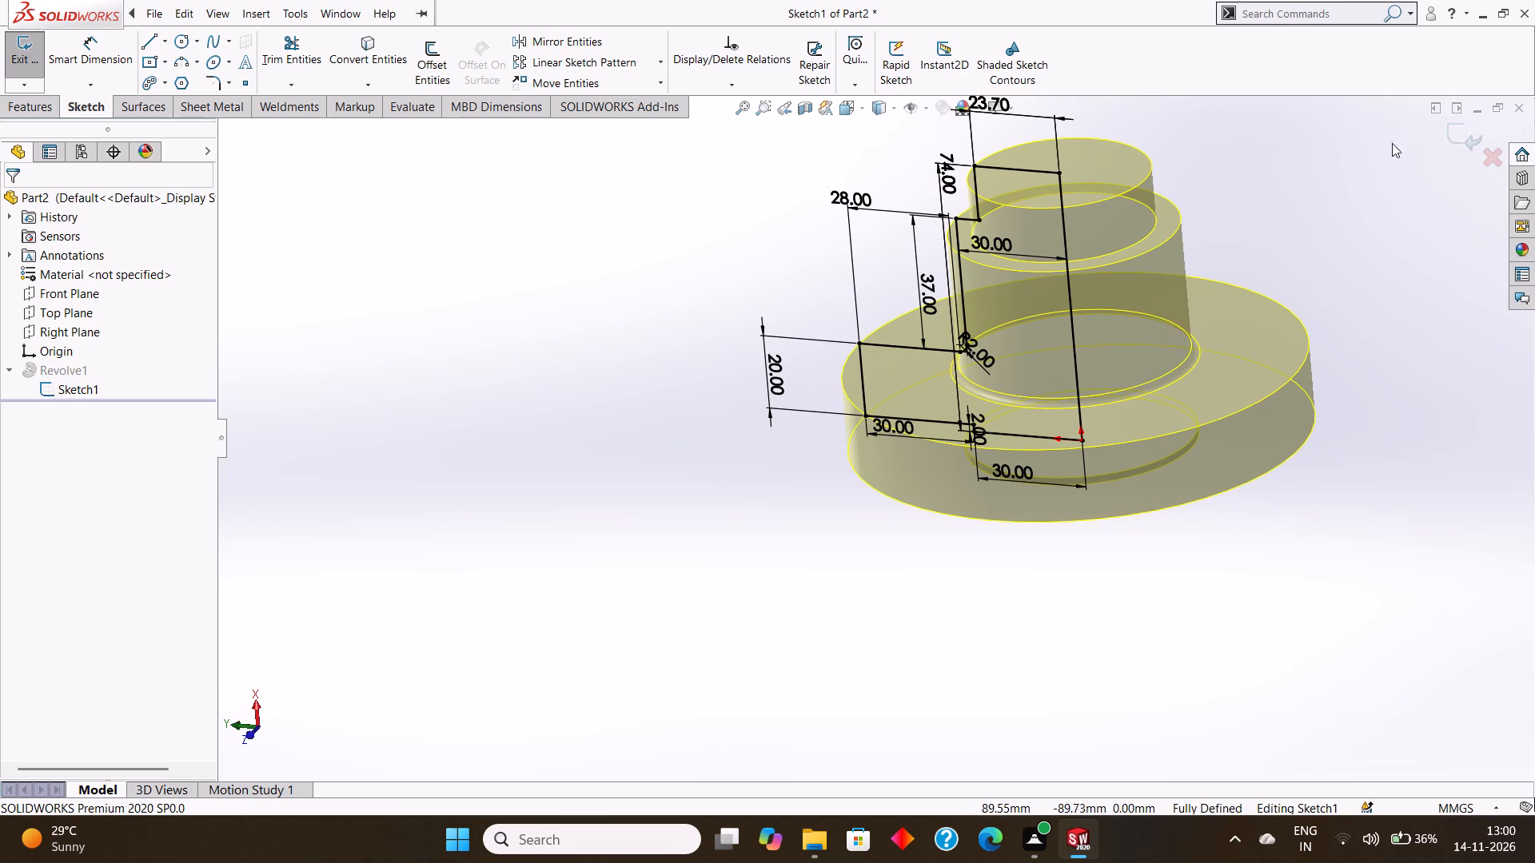
left_click(1461, 144)
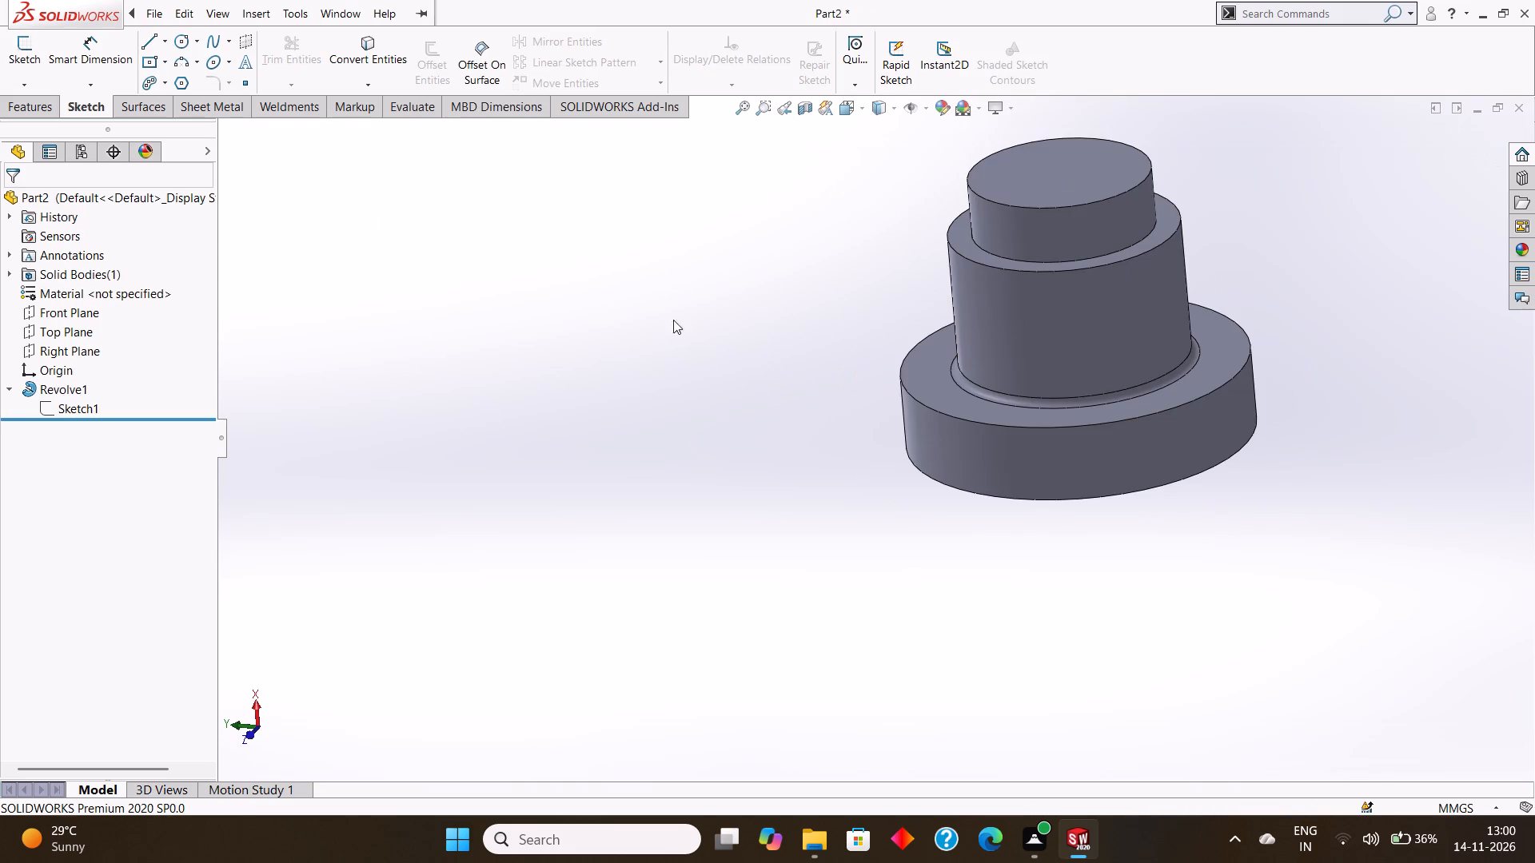
Rebuild the part, reopen the revolve's profile sketch, and rebuild again to exit it.
left_click(47, 392)
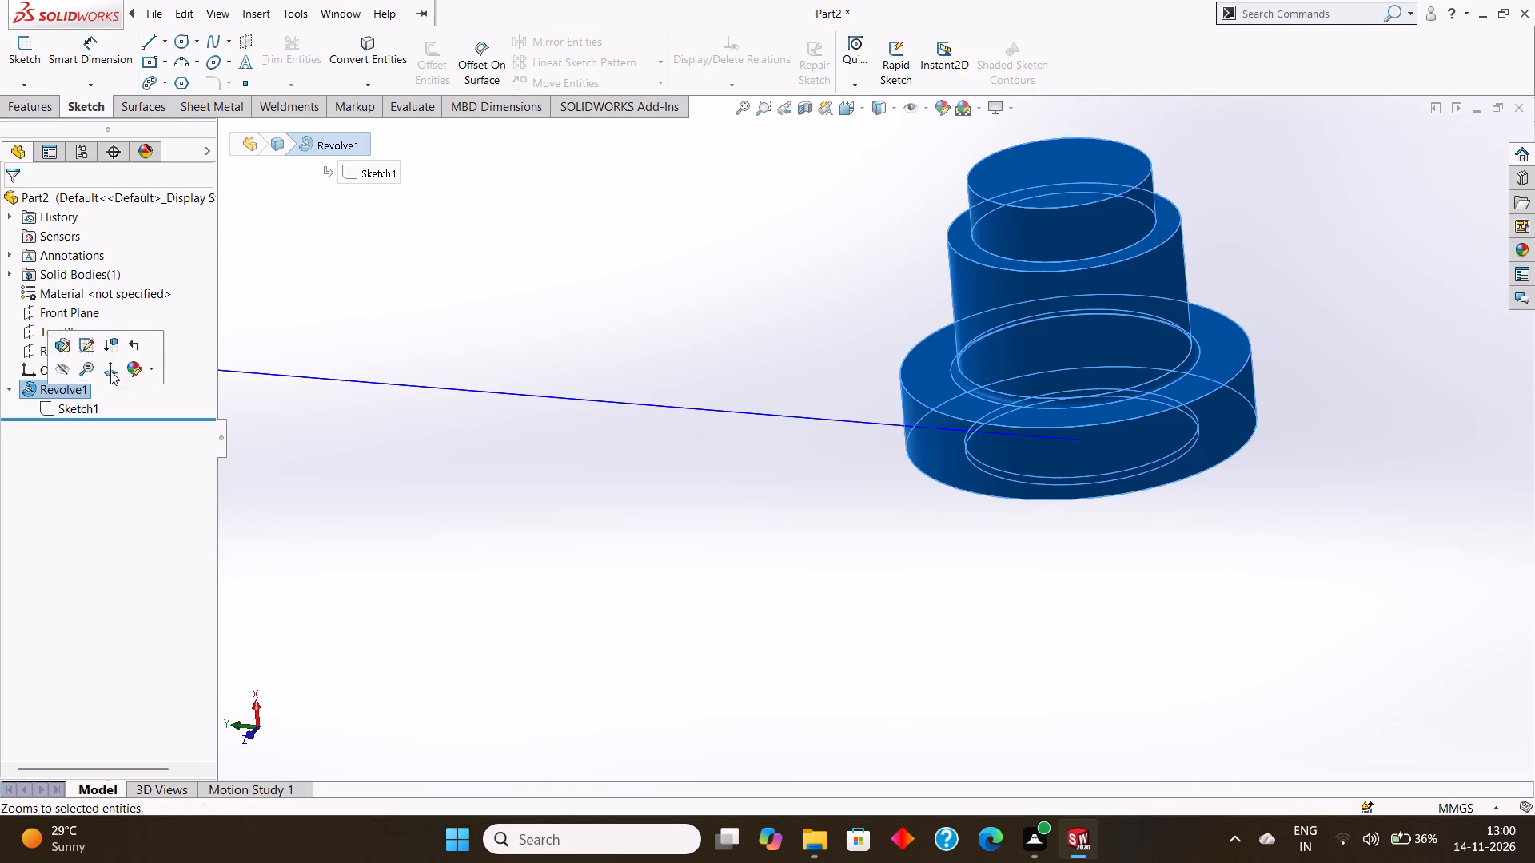
key("Escape")
key("Escape")
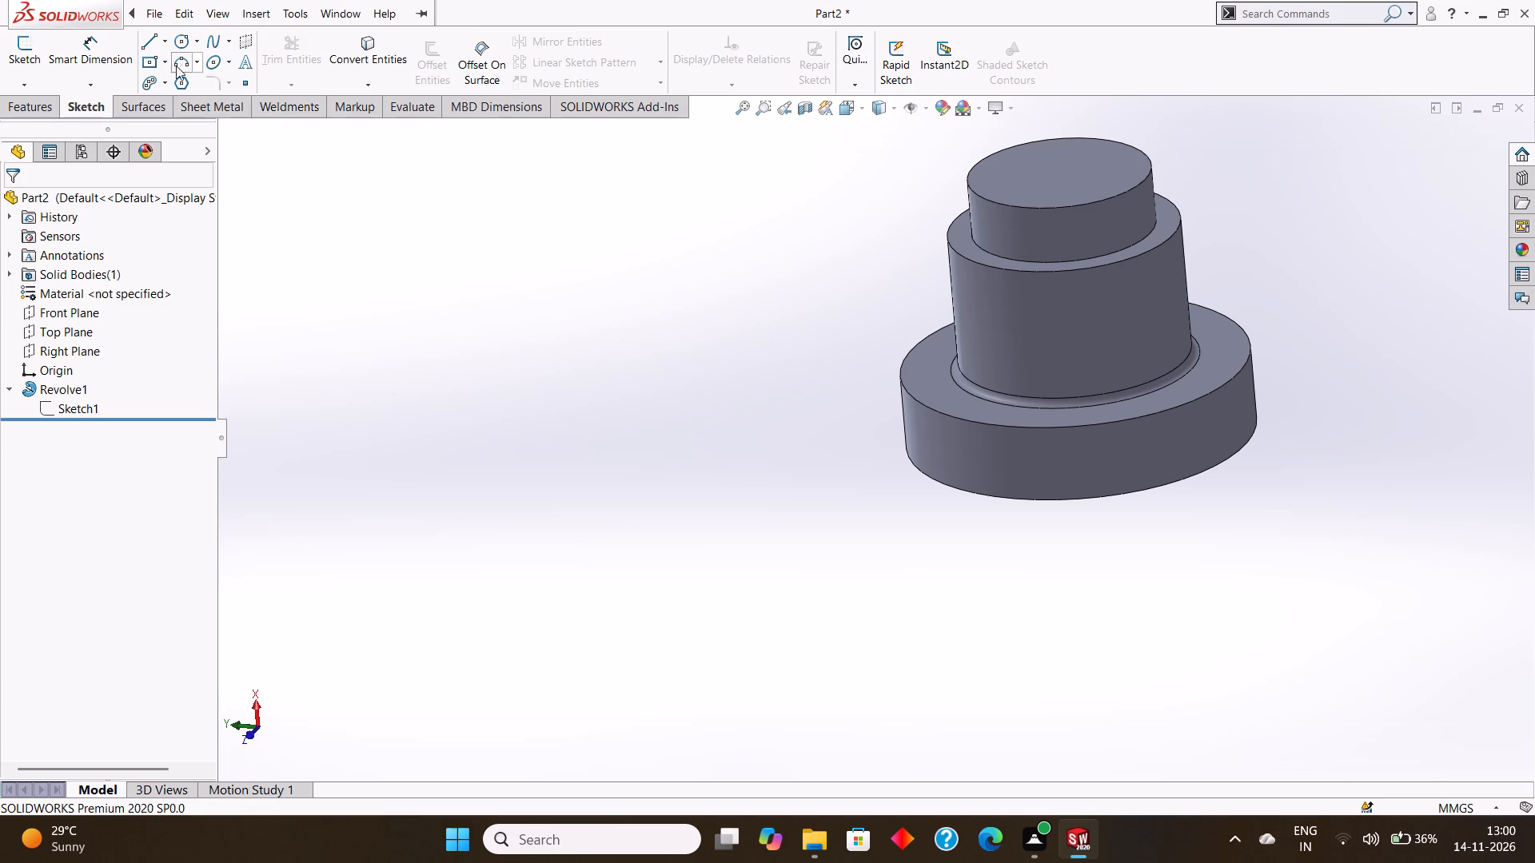
left_click(728, 193)
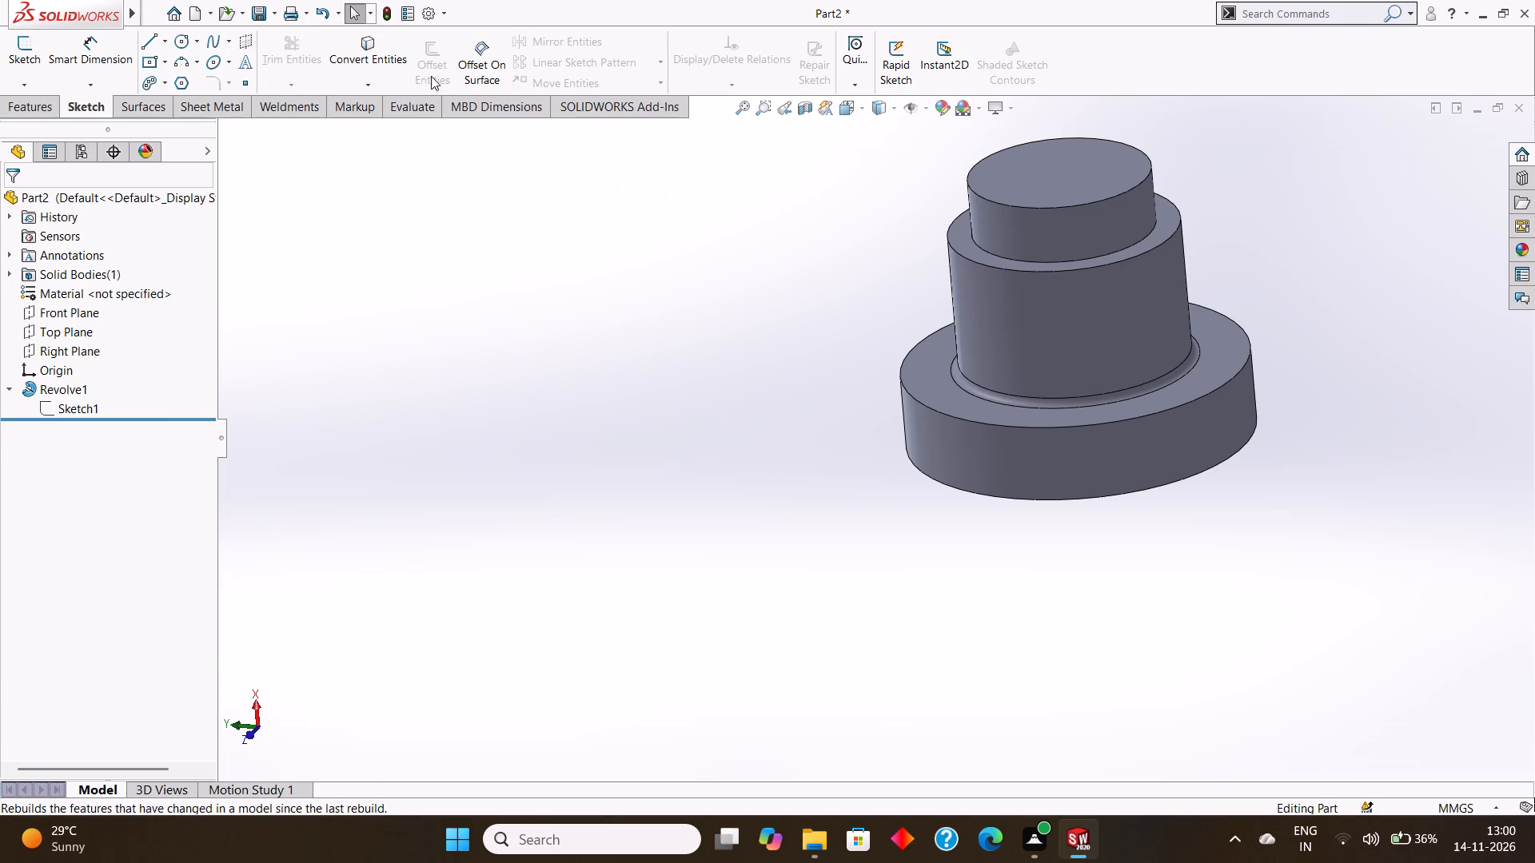
left_click(388, 6)
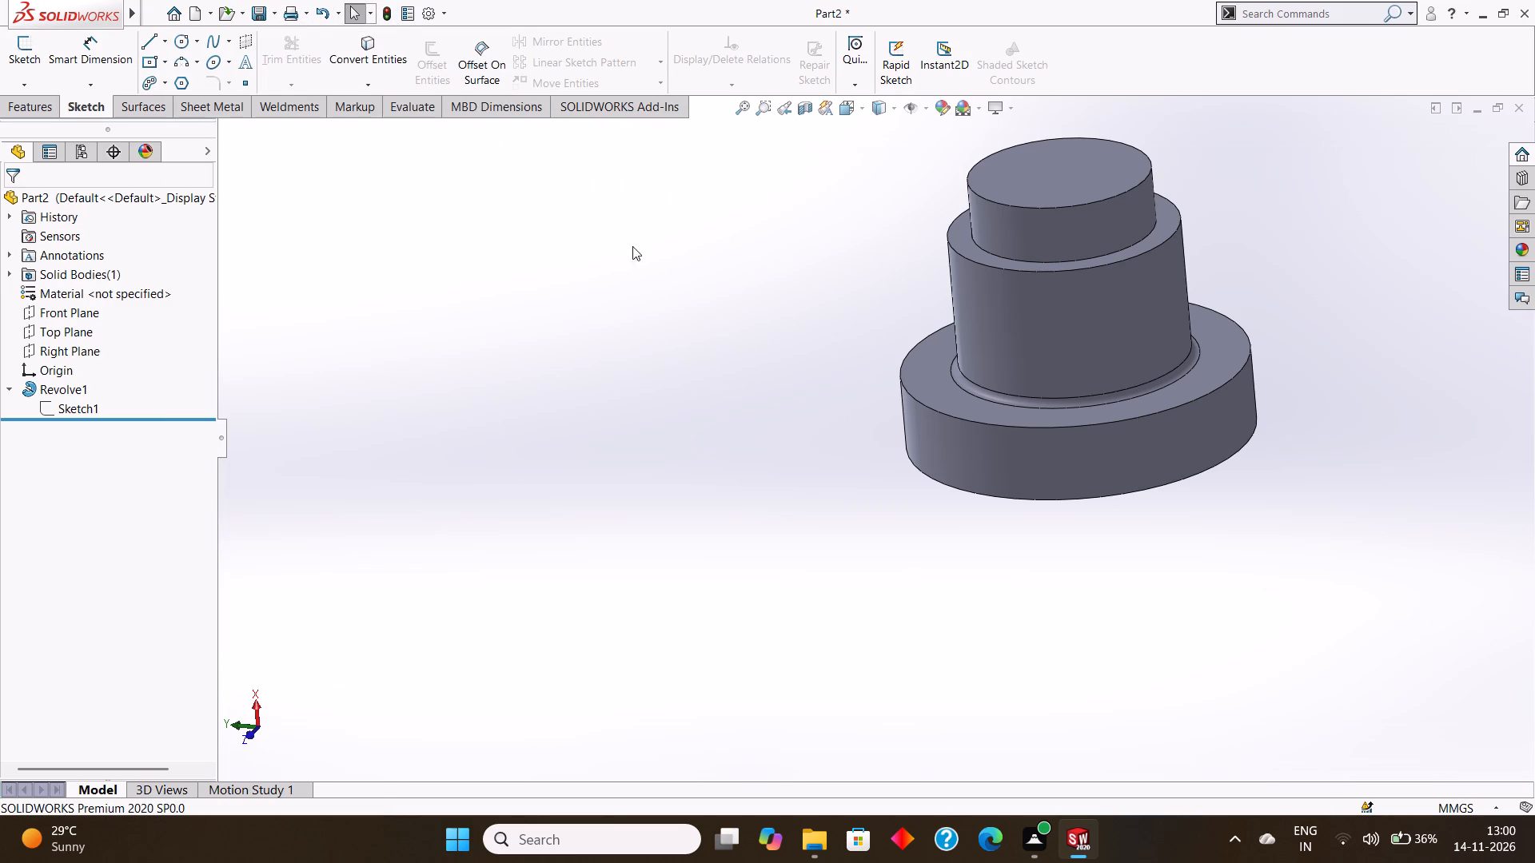
left_click(66, 408)
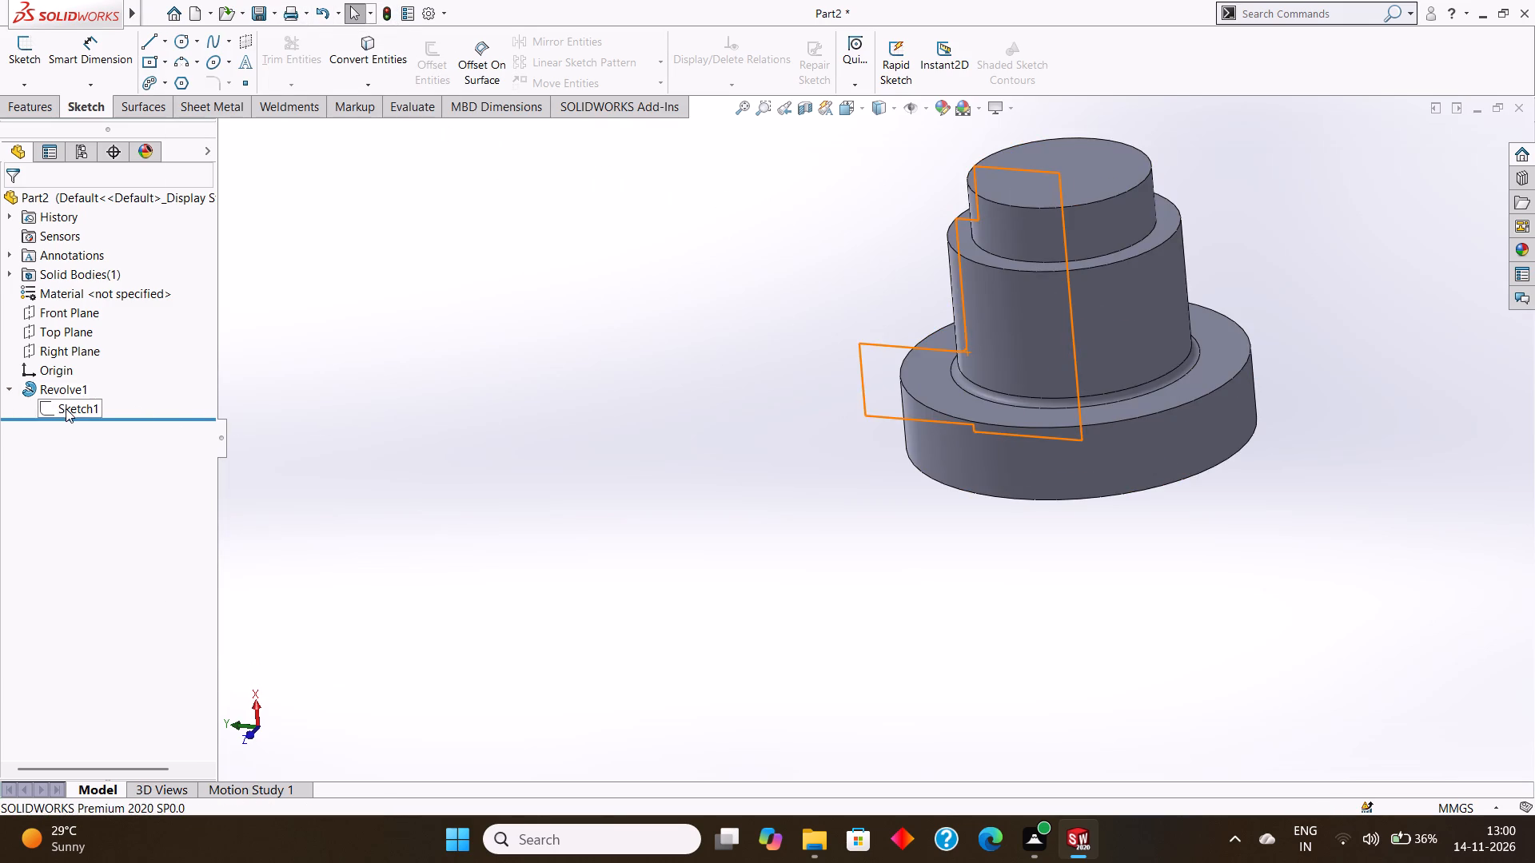
left_click(81, 364)
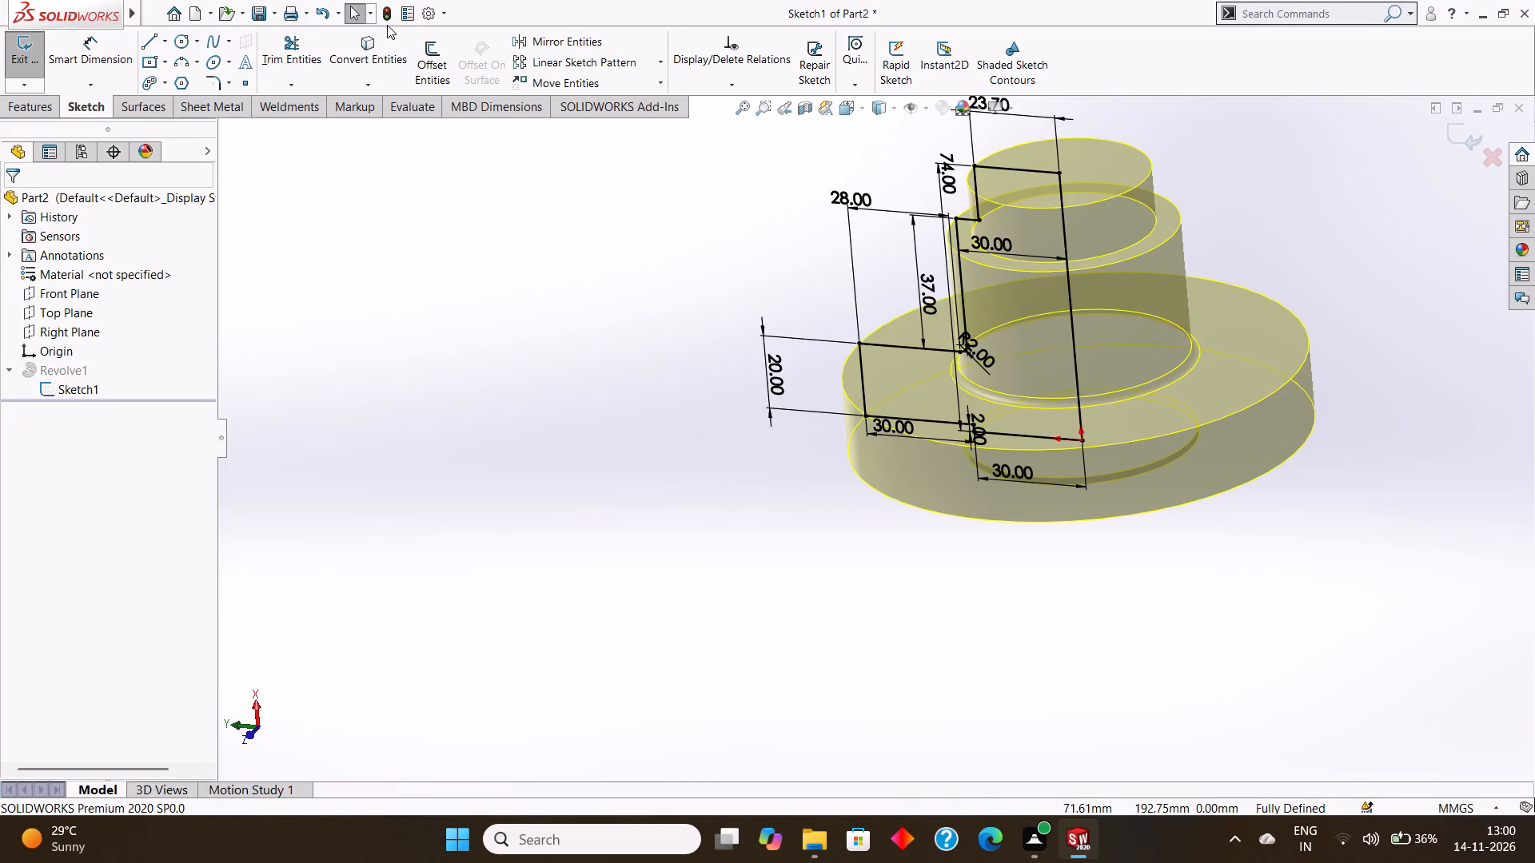
left_click(387, 13)
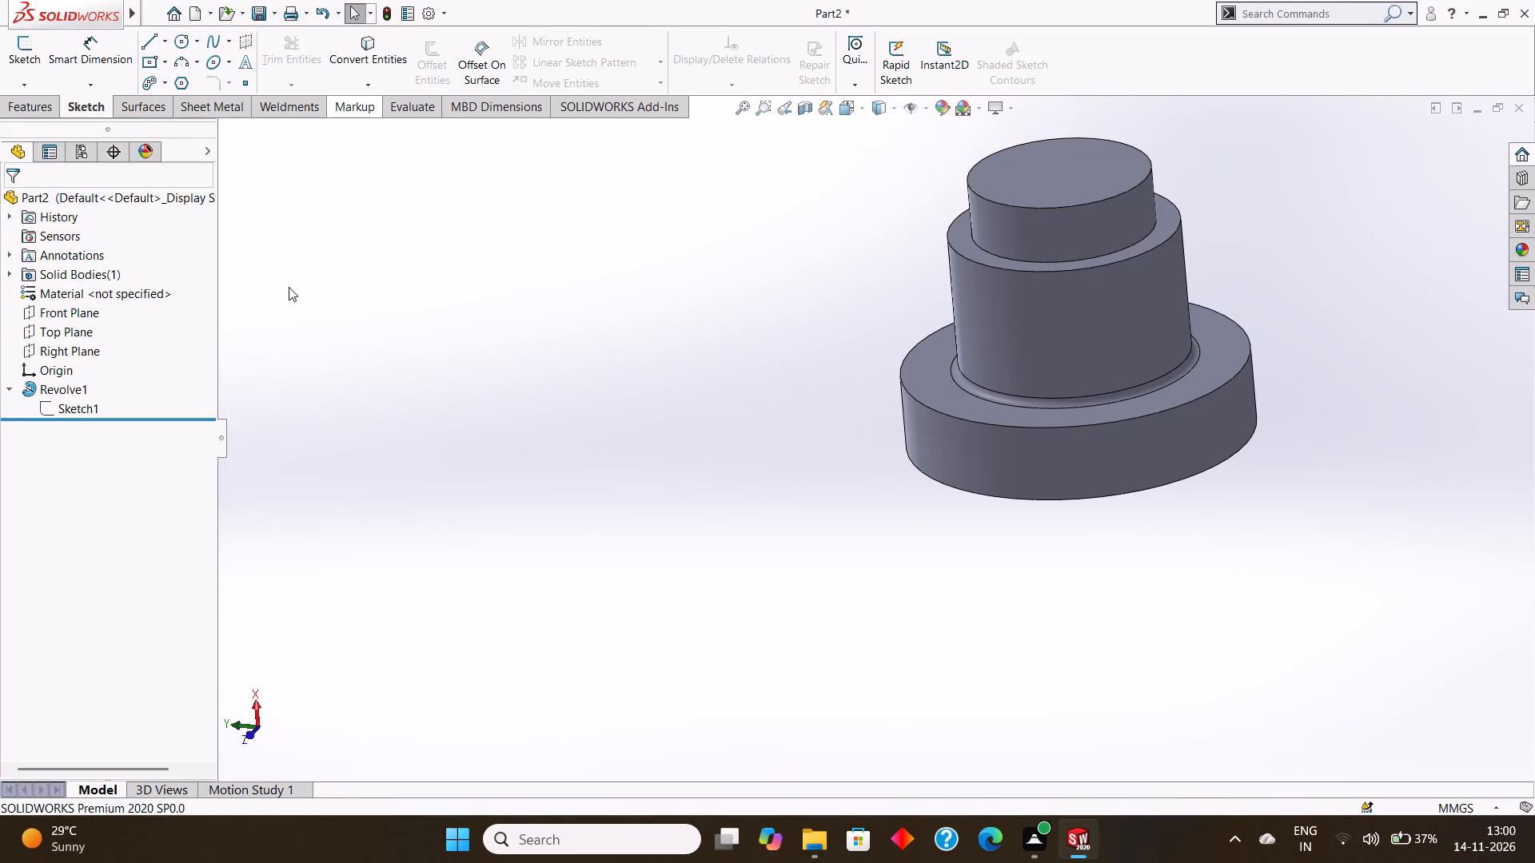
Examine the revolved body's flange, fillet groove and stepped end from several angles.
middle_click_drag(921, 345, 938, 511)
scroll(927, 367, "down", 2)
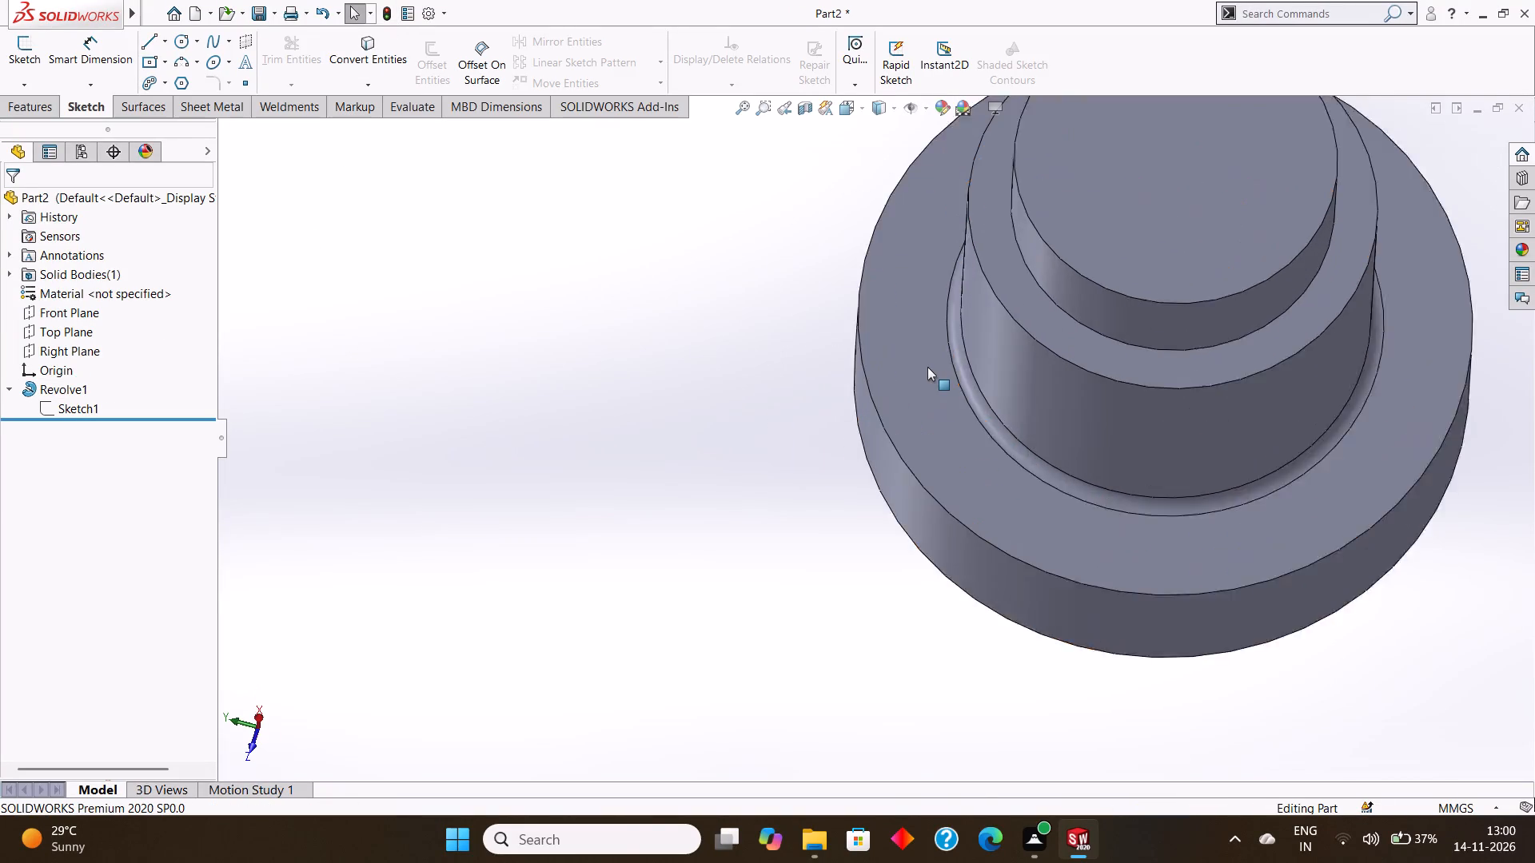
scroll(927, 367, "down", 2)
scroll(927, 365, "up", 7)
scroll(1065, 345, "up", 1)
middle_click_drag(1065, 345, 1075, 477)
scroll(993, 381, "down", 3)
middle_click_drag(999, 377, 1125, 309)
middle_click_drag(1128, 311, 1146, 284)
scroll(1149, 282, "up", 1)
middle_click_drag(1149, 282, 1110, 320)
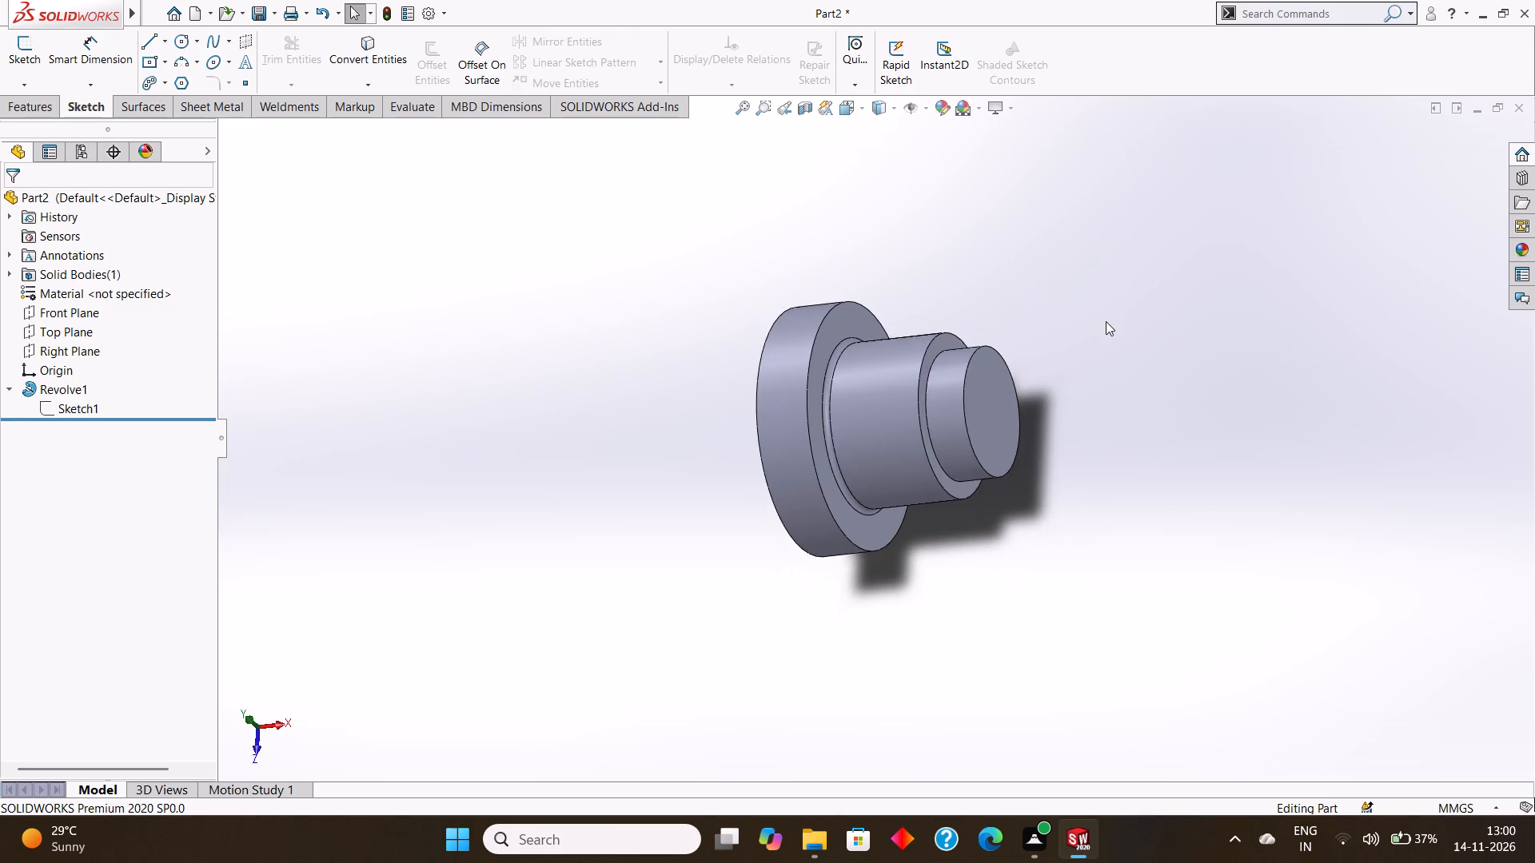
middle_click_drag(1097, 328, 1023, 380)
scroll(1094, 332, "down", 1)
middle_click_drag(1052, 383, 960, 431)
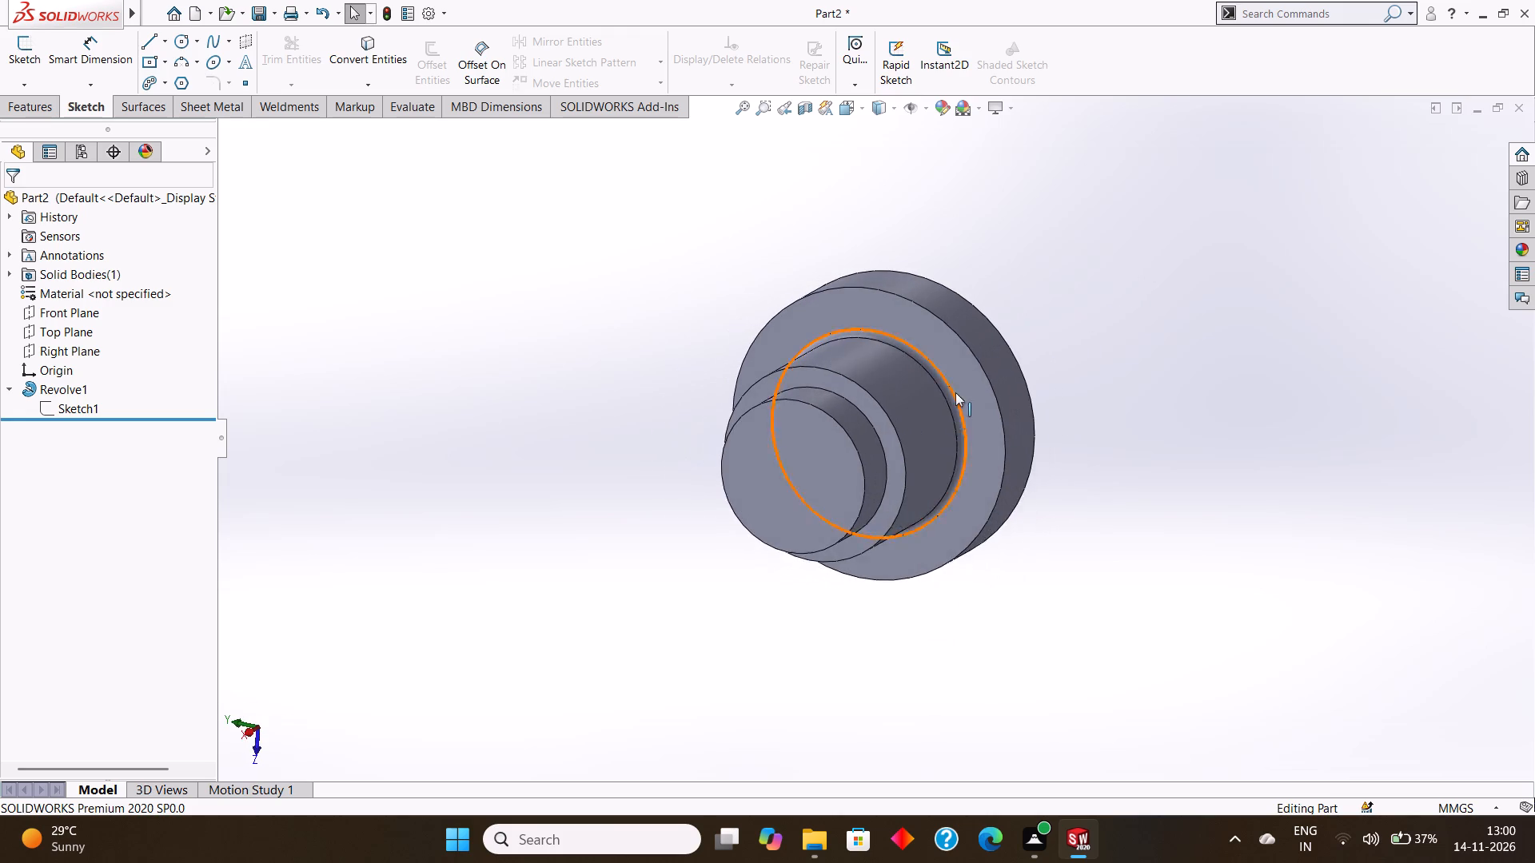
scroll(955, 391, "down", 3)
middle_click_drag(955, 390, 955, 283)
middle_click_drag(953, 324, 962, 277)
middle_click_drag(949, 336, 962, 233)
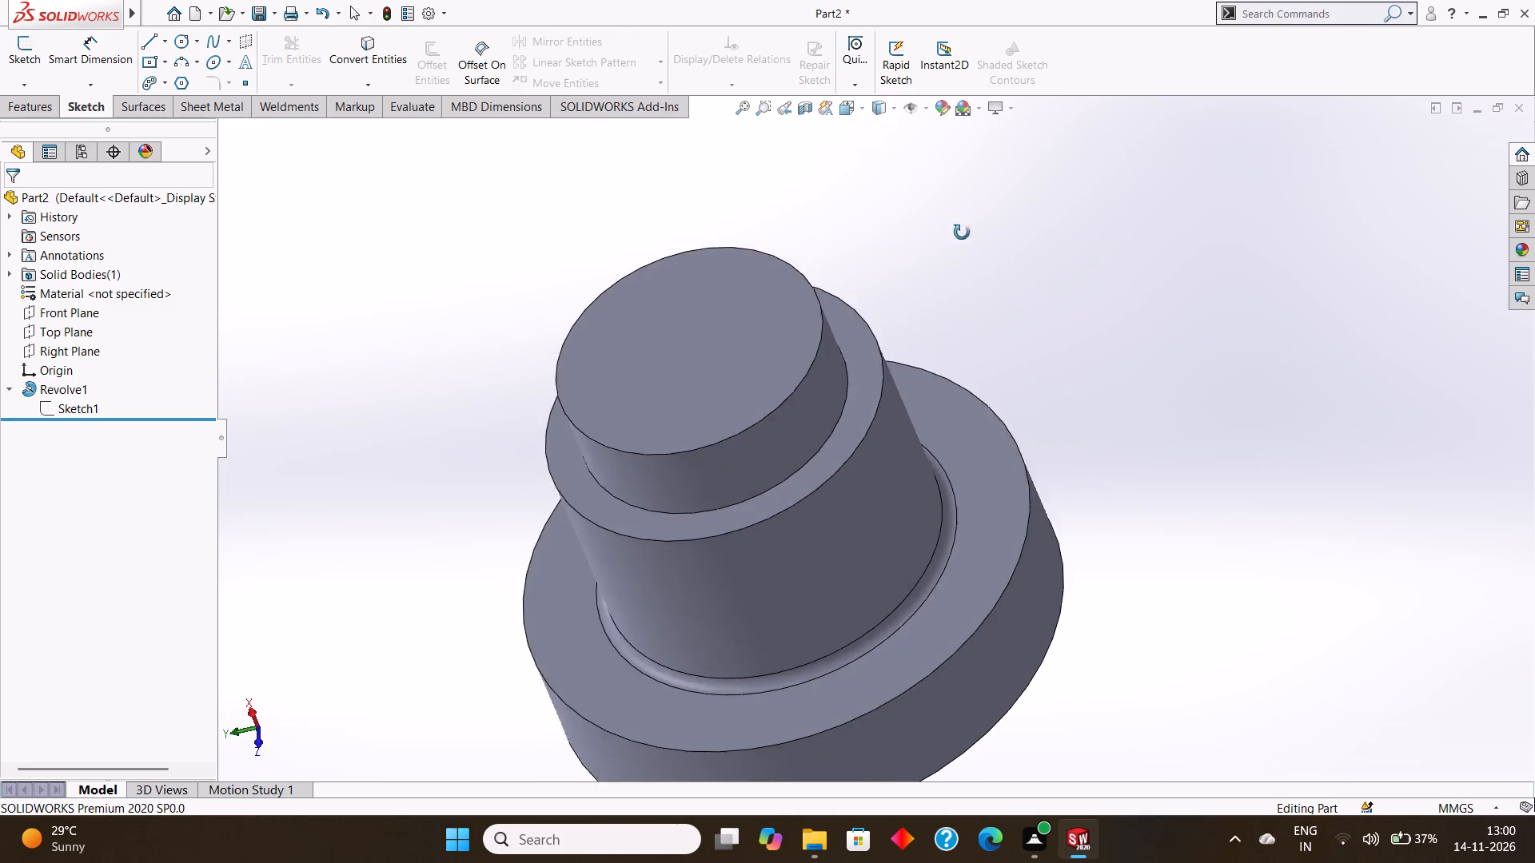
middle_click_drag(962, 233, 971, 189)
scroll(971, 189, "up", 3)
middle_click_drag(962, 287, 985, 214)
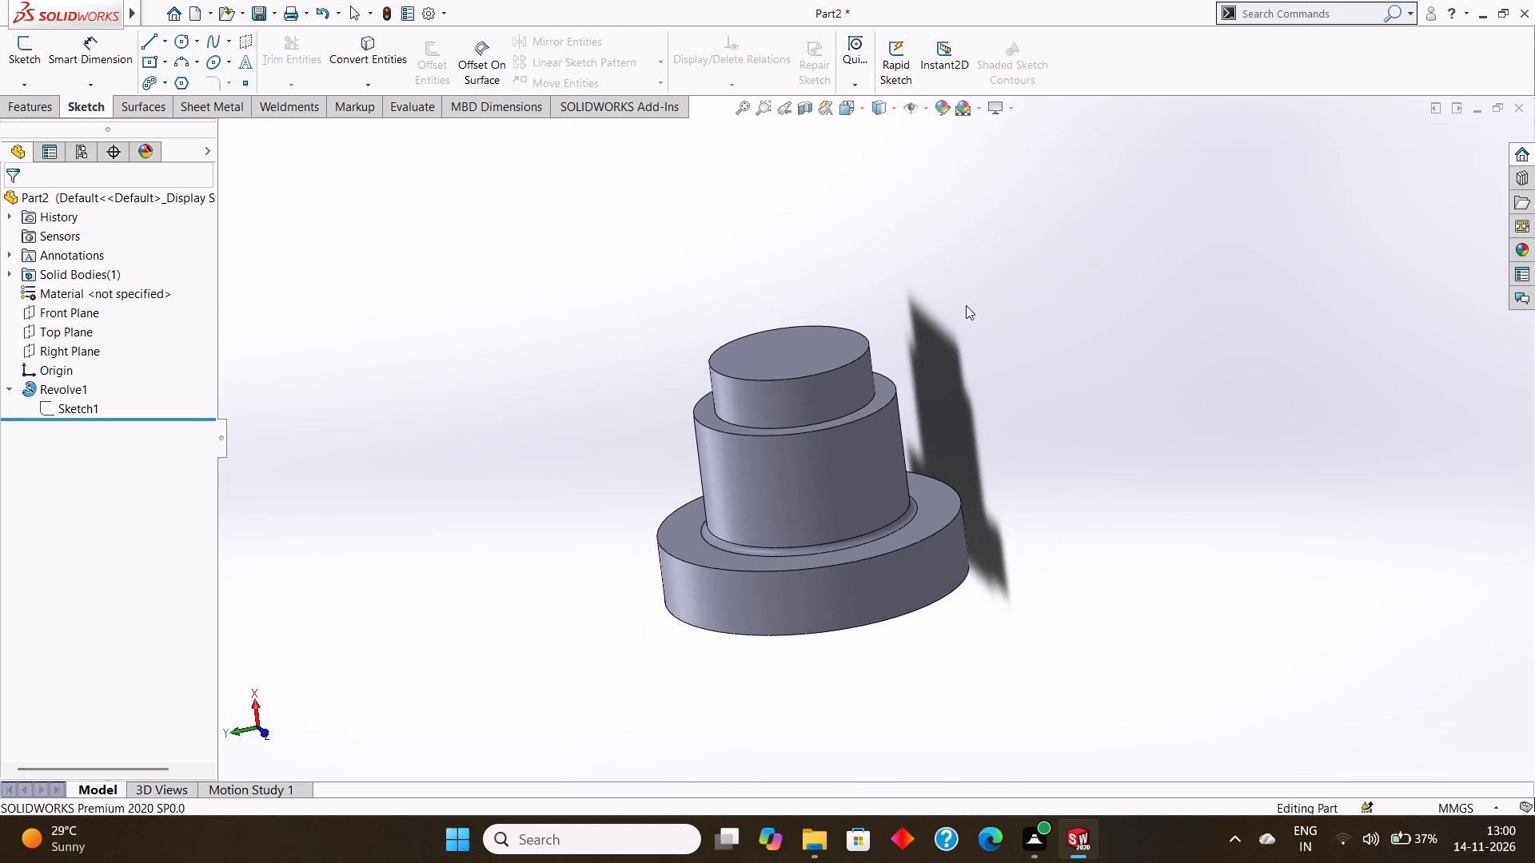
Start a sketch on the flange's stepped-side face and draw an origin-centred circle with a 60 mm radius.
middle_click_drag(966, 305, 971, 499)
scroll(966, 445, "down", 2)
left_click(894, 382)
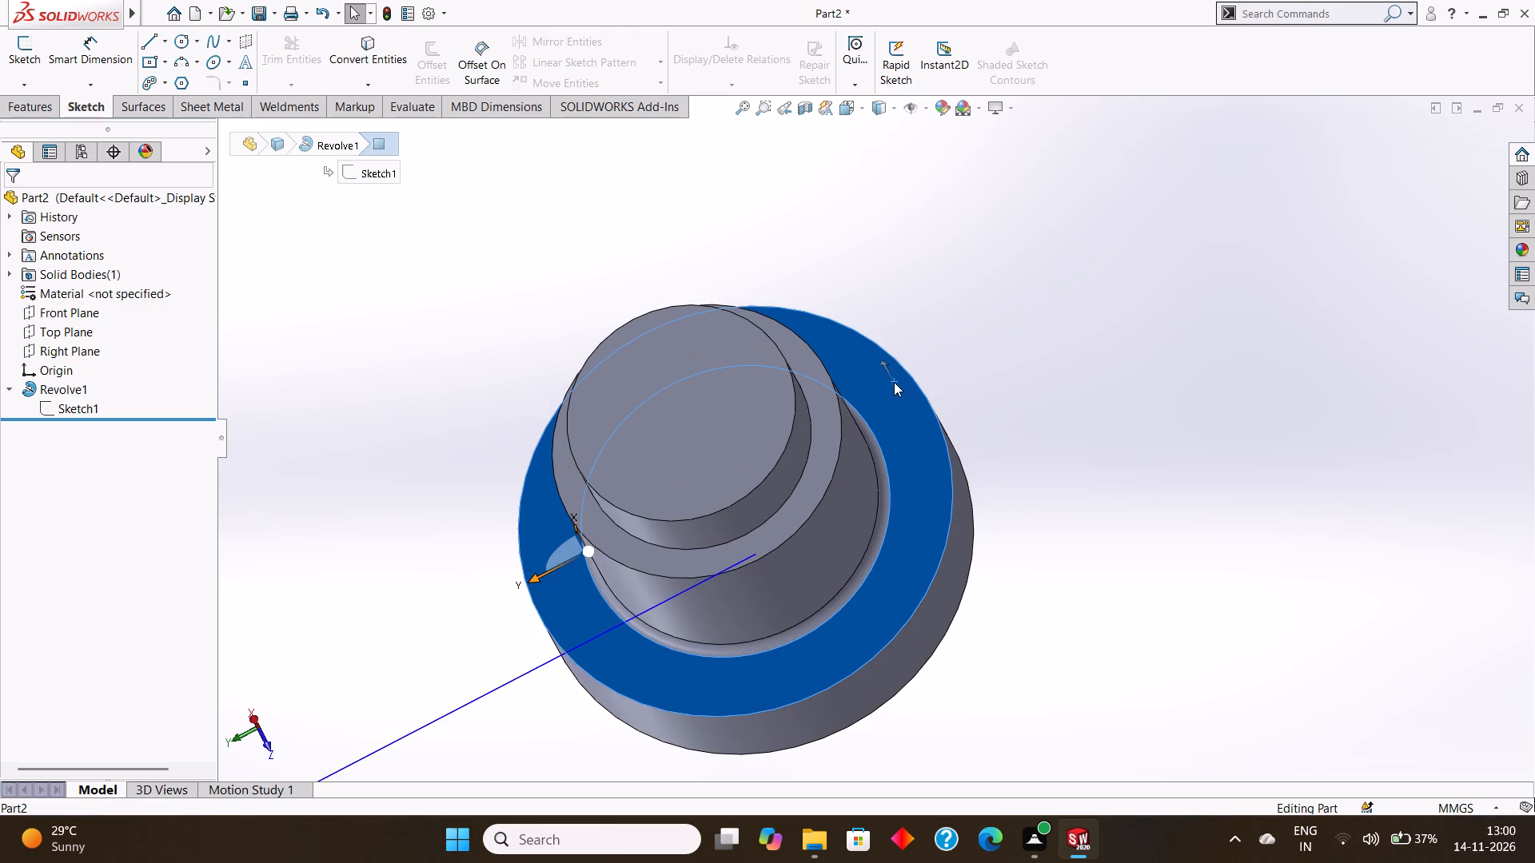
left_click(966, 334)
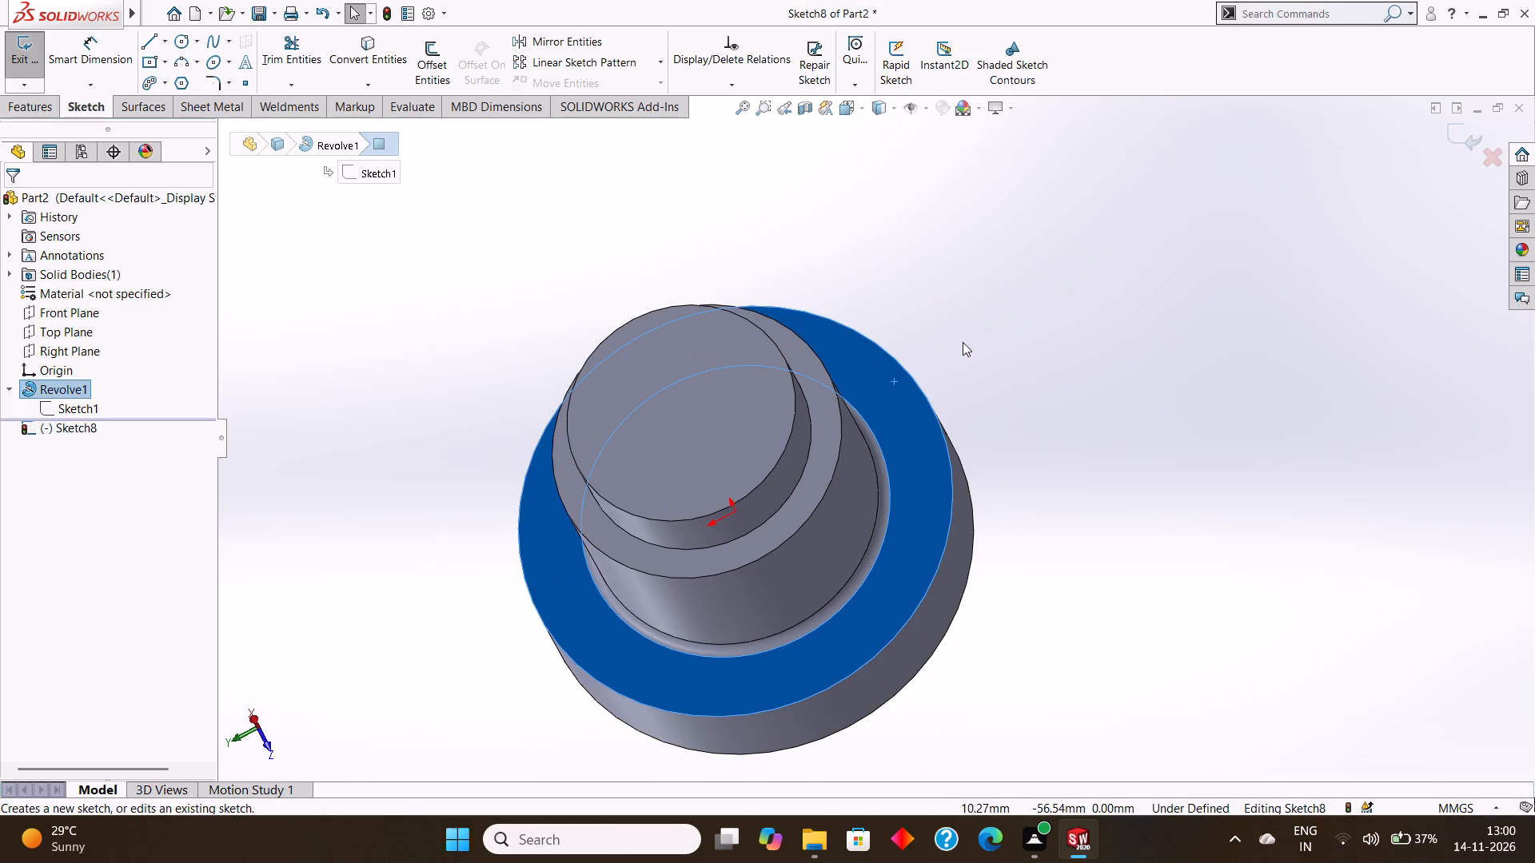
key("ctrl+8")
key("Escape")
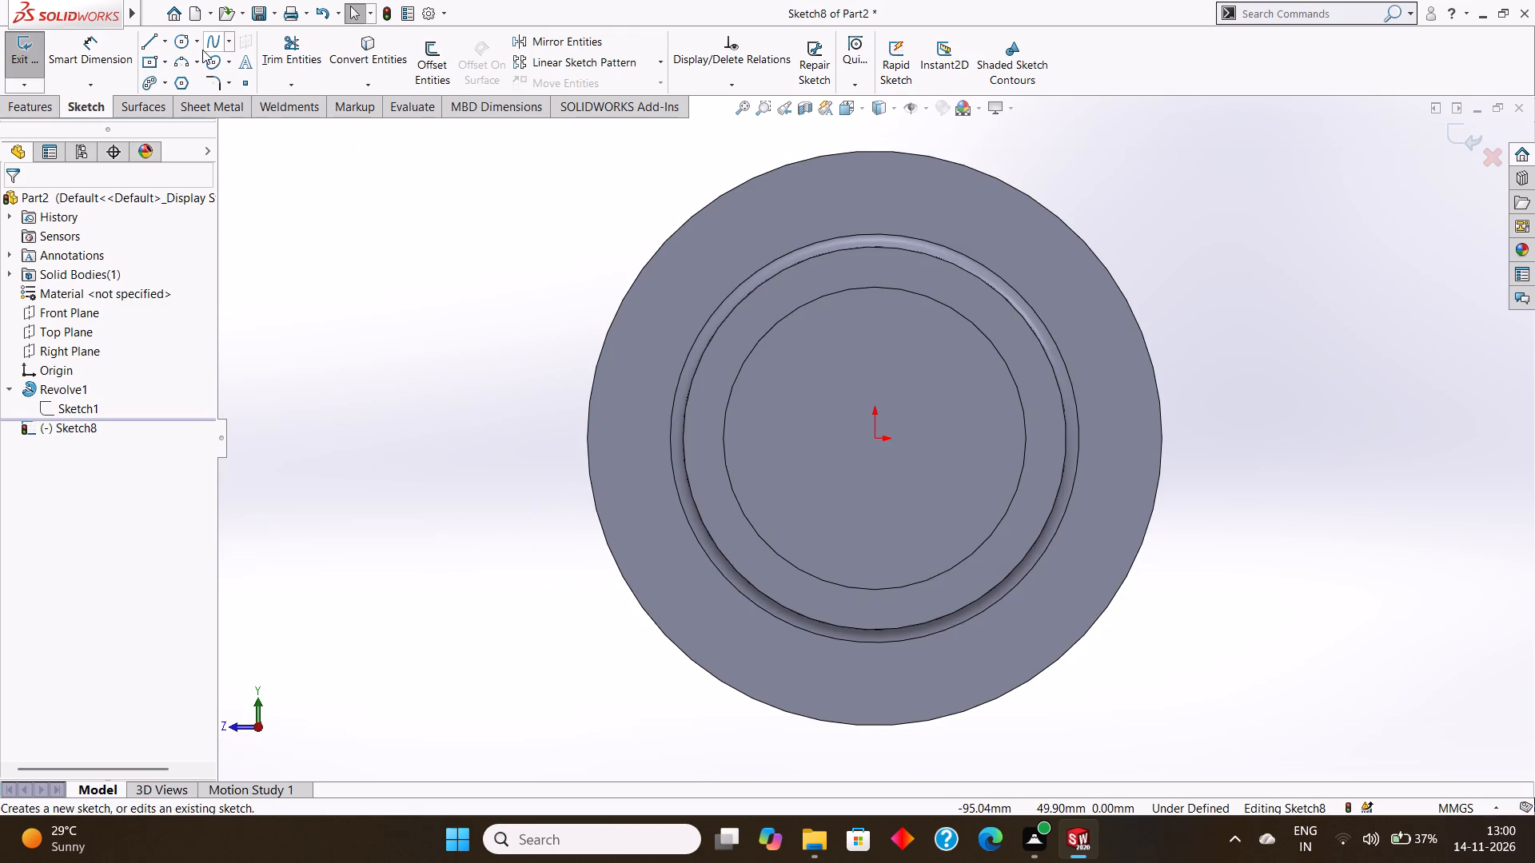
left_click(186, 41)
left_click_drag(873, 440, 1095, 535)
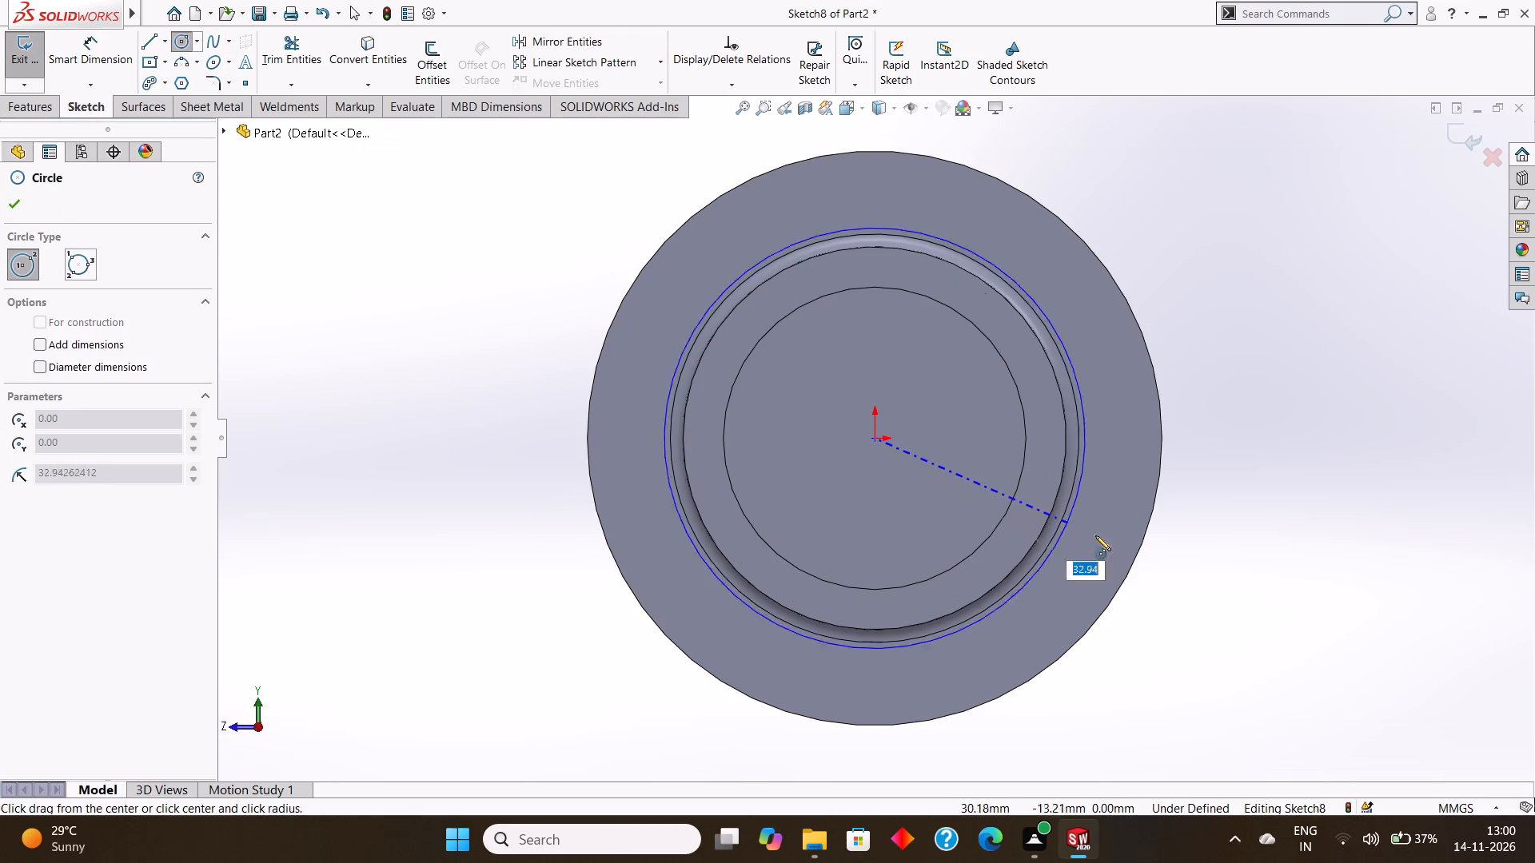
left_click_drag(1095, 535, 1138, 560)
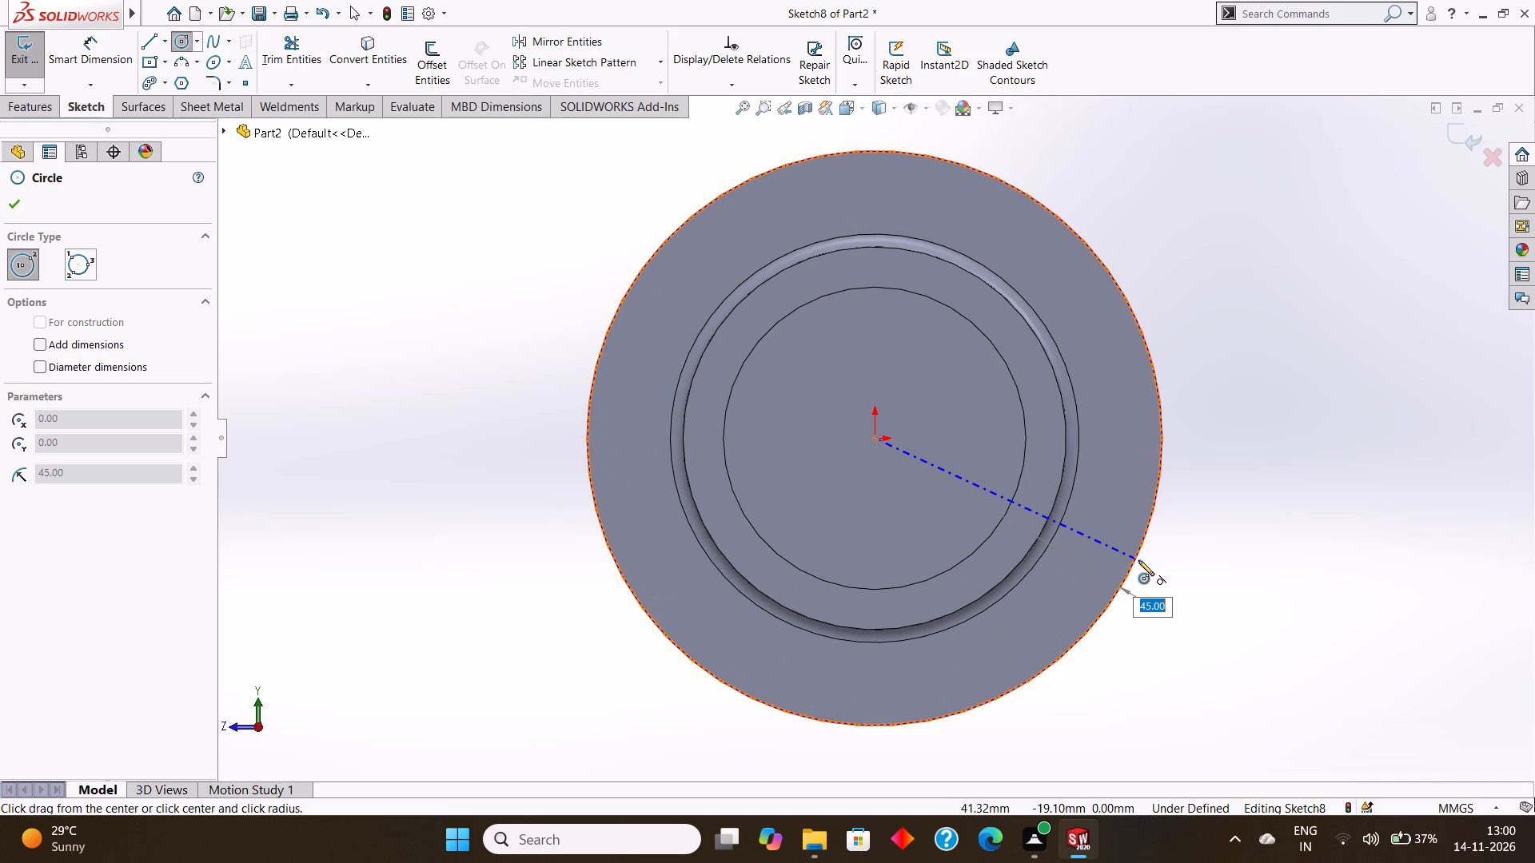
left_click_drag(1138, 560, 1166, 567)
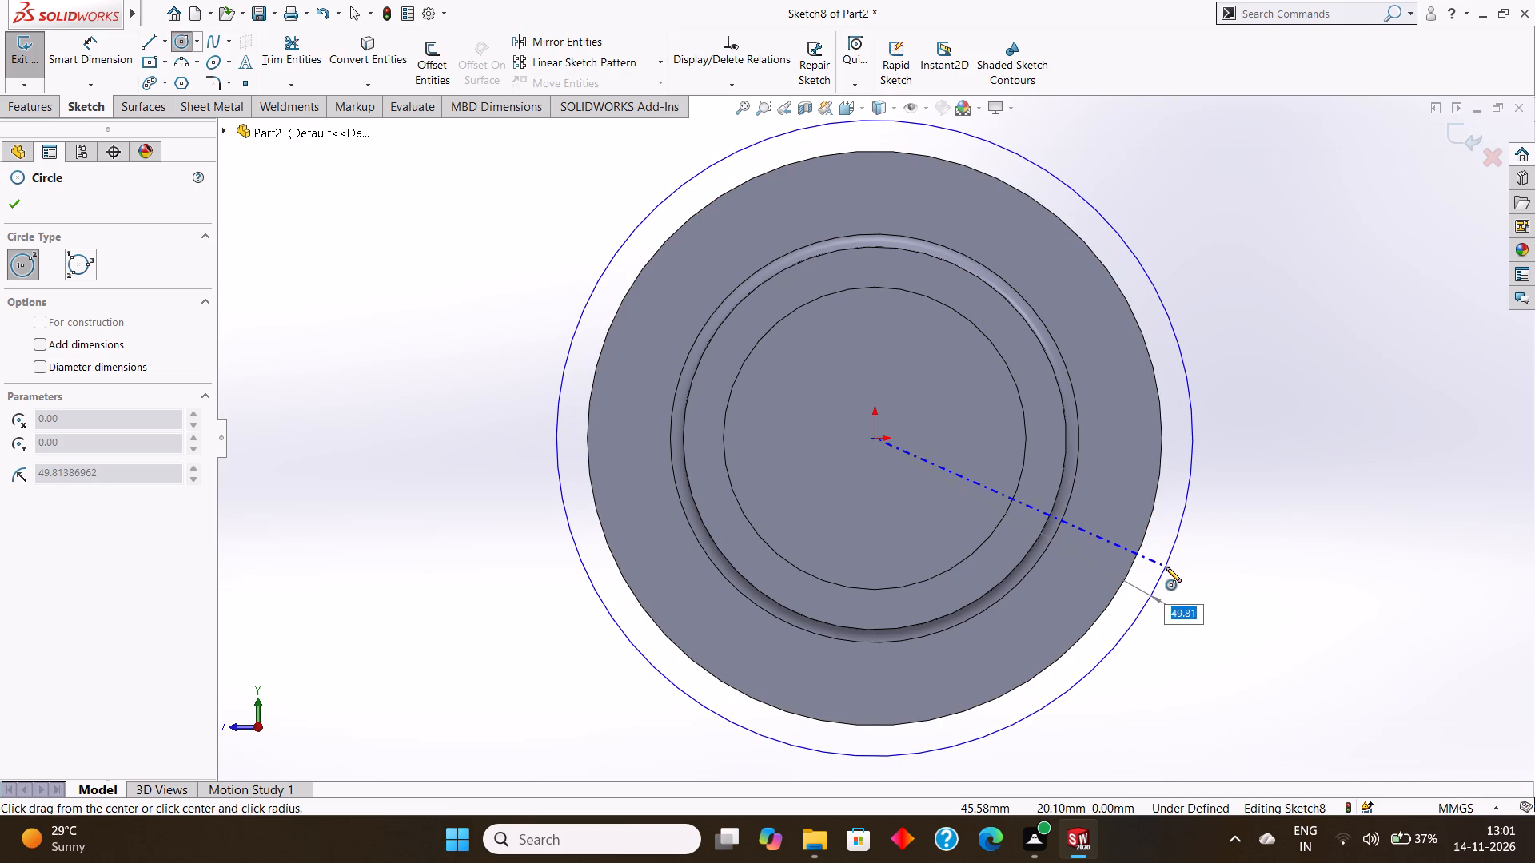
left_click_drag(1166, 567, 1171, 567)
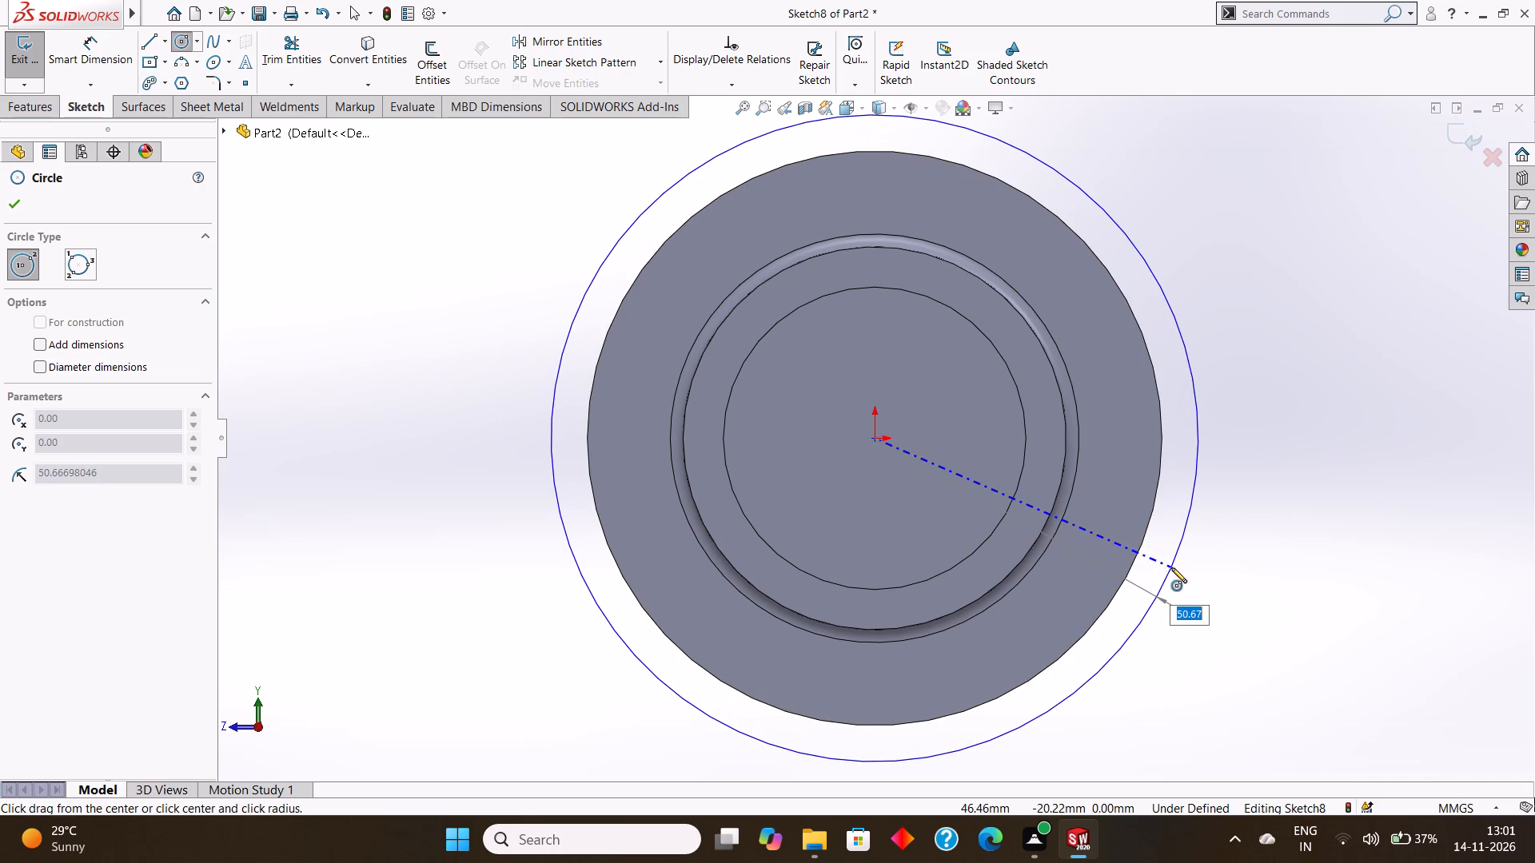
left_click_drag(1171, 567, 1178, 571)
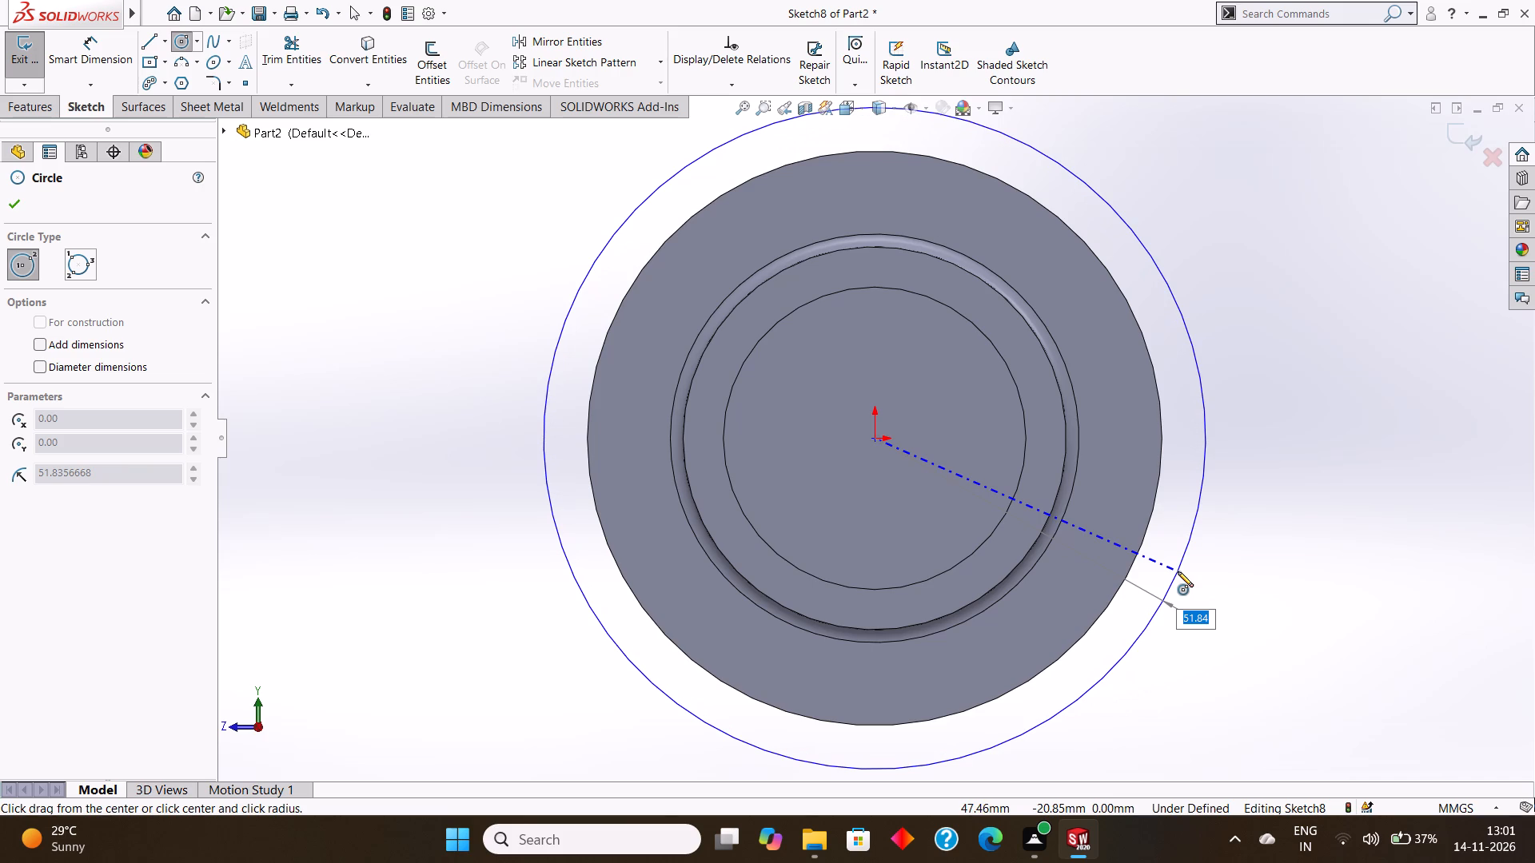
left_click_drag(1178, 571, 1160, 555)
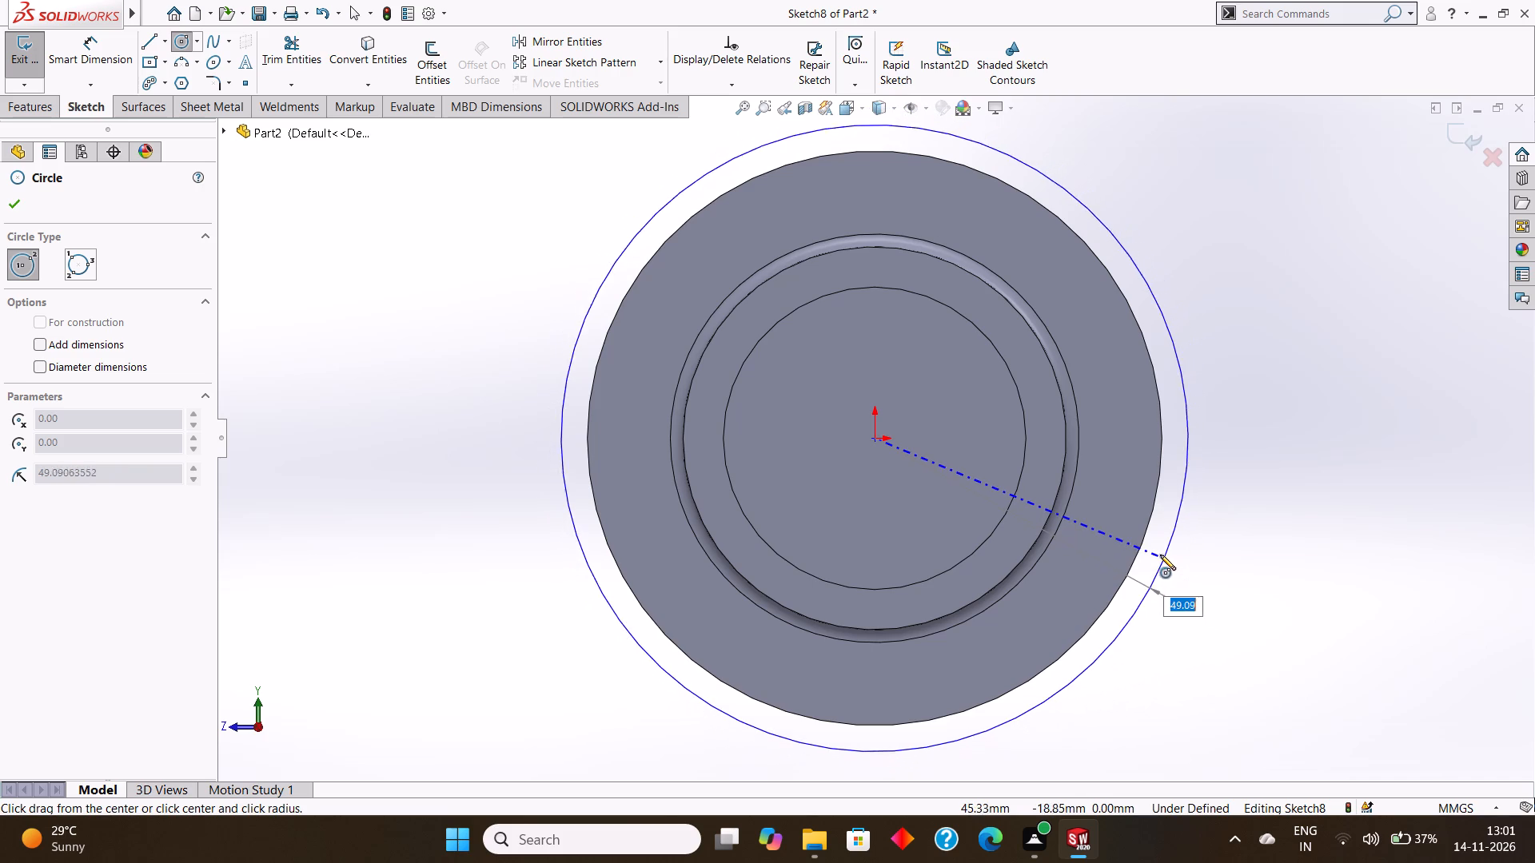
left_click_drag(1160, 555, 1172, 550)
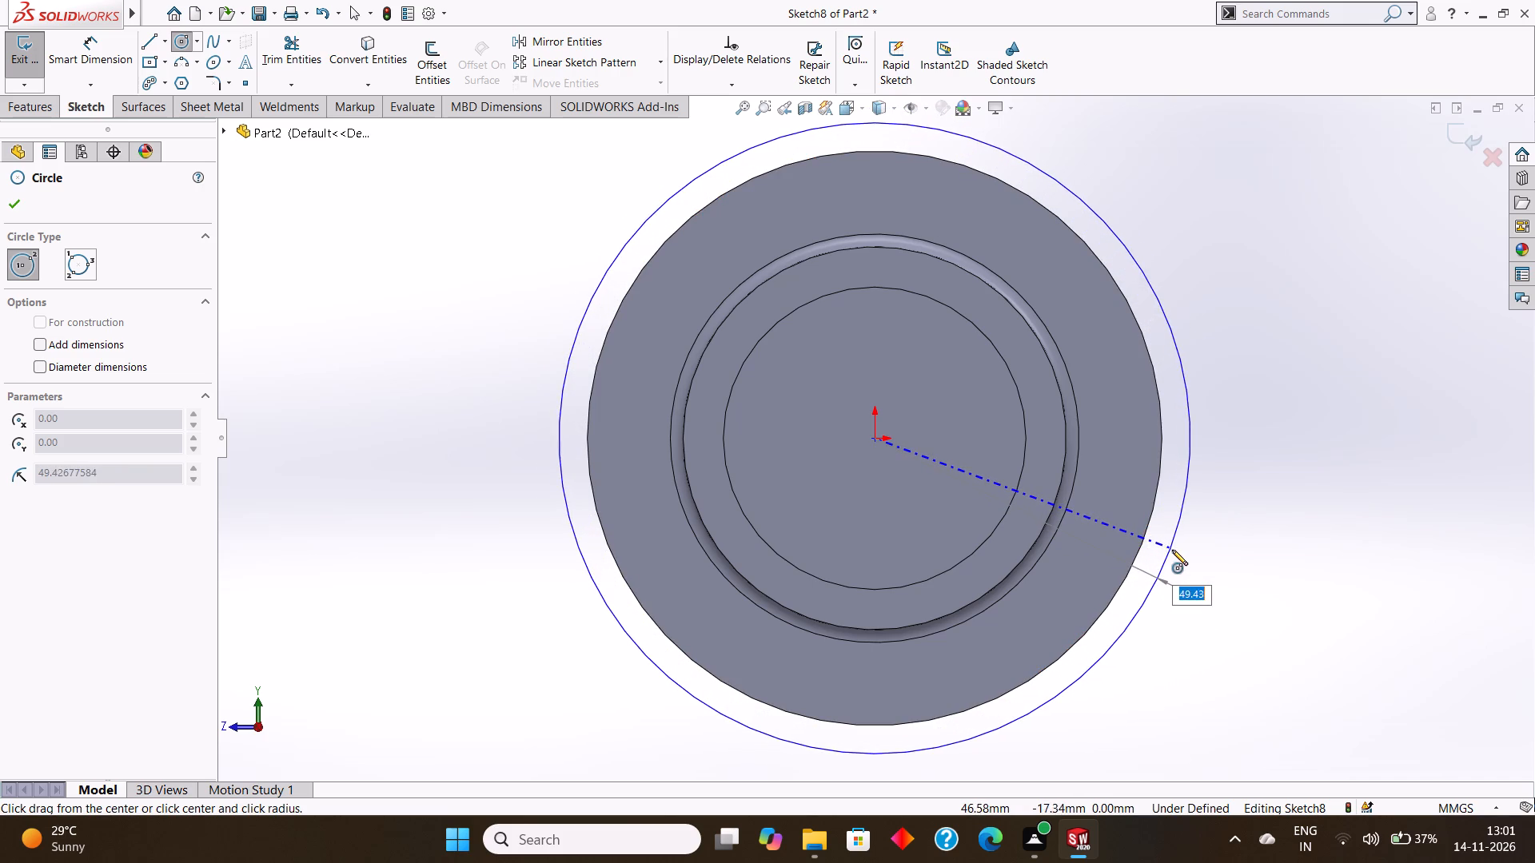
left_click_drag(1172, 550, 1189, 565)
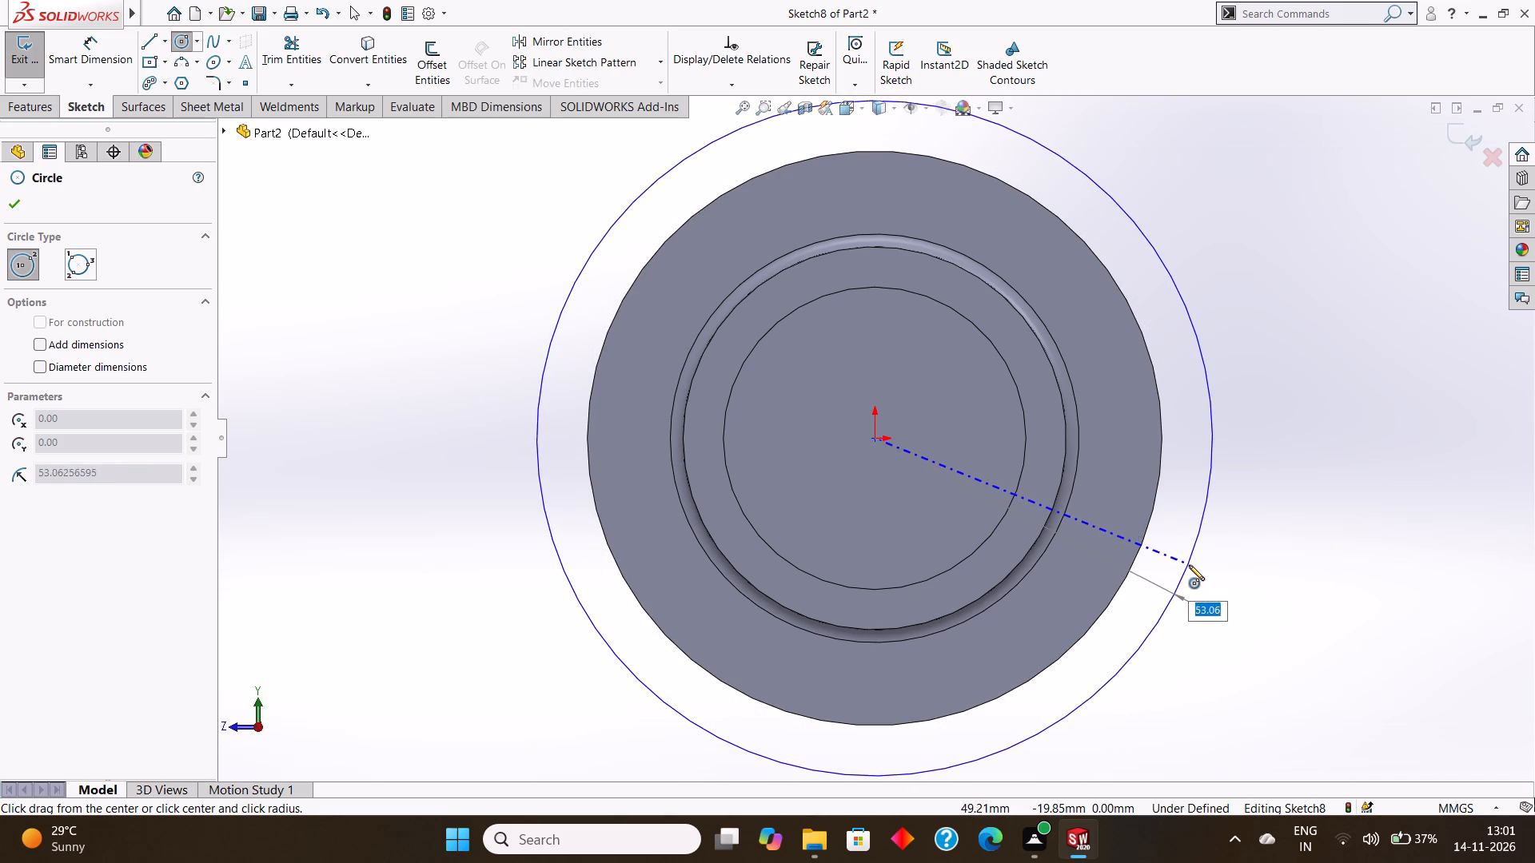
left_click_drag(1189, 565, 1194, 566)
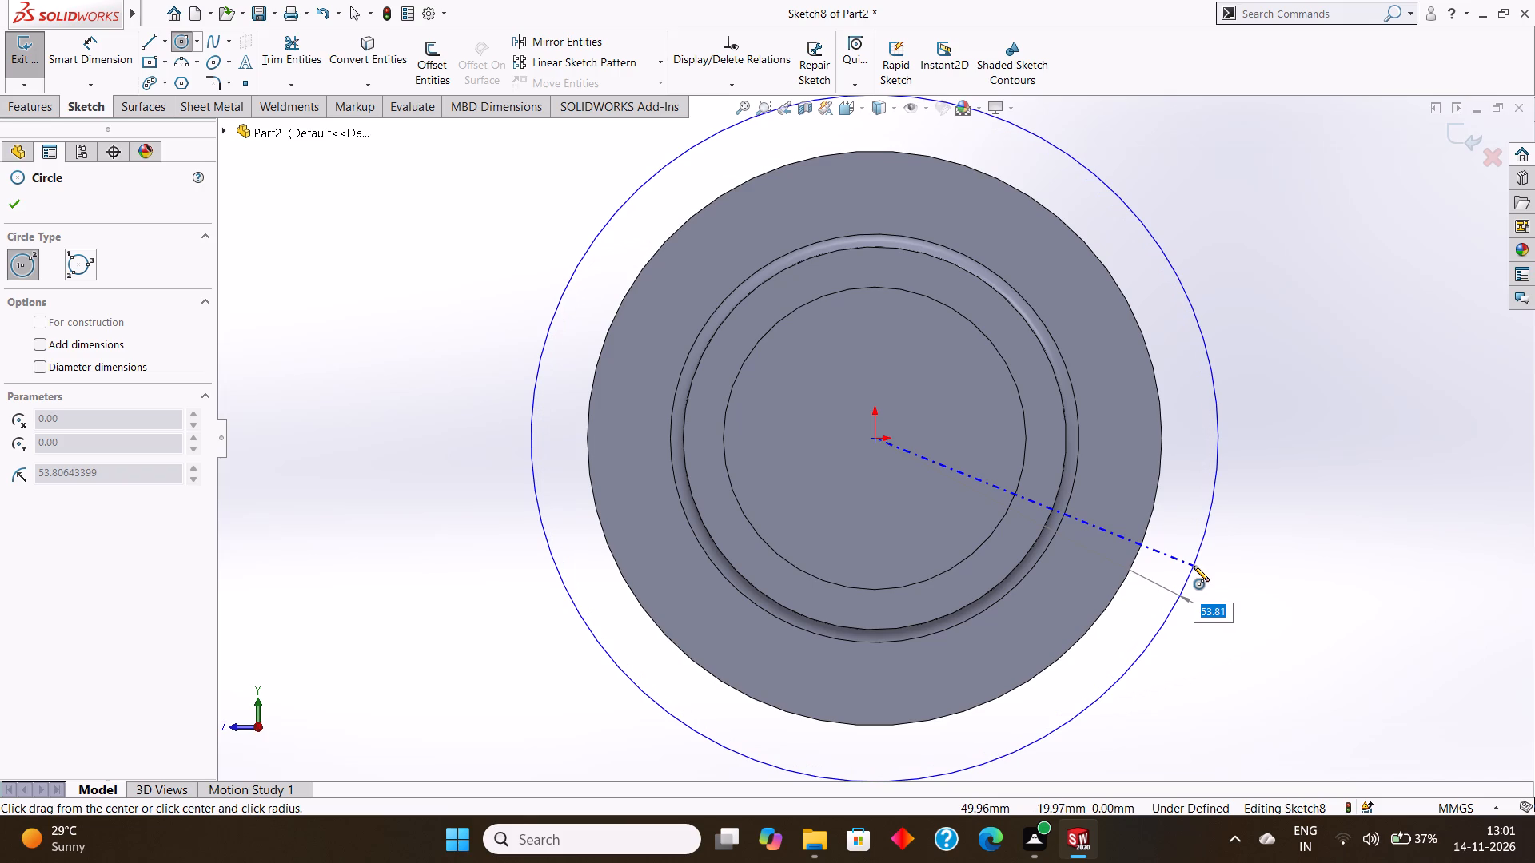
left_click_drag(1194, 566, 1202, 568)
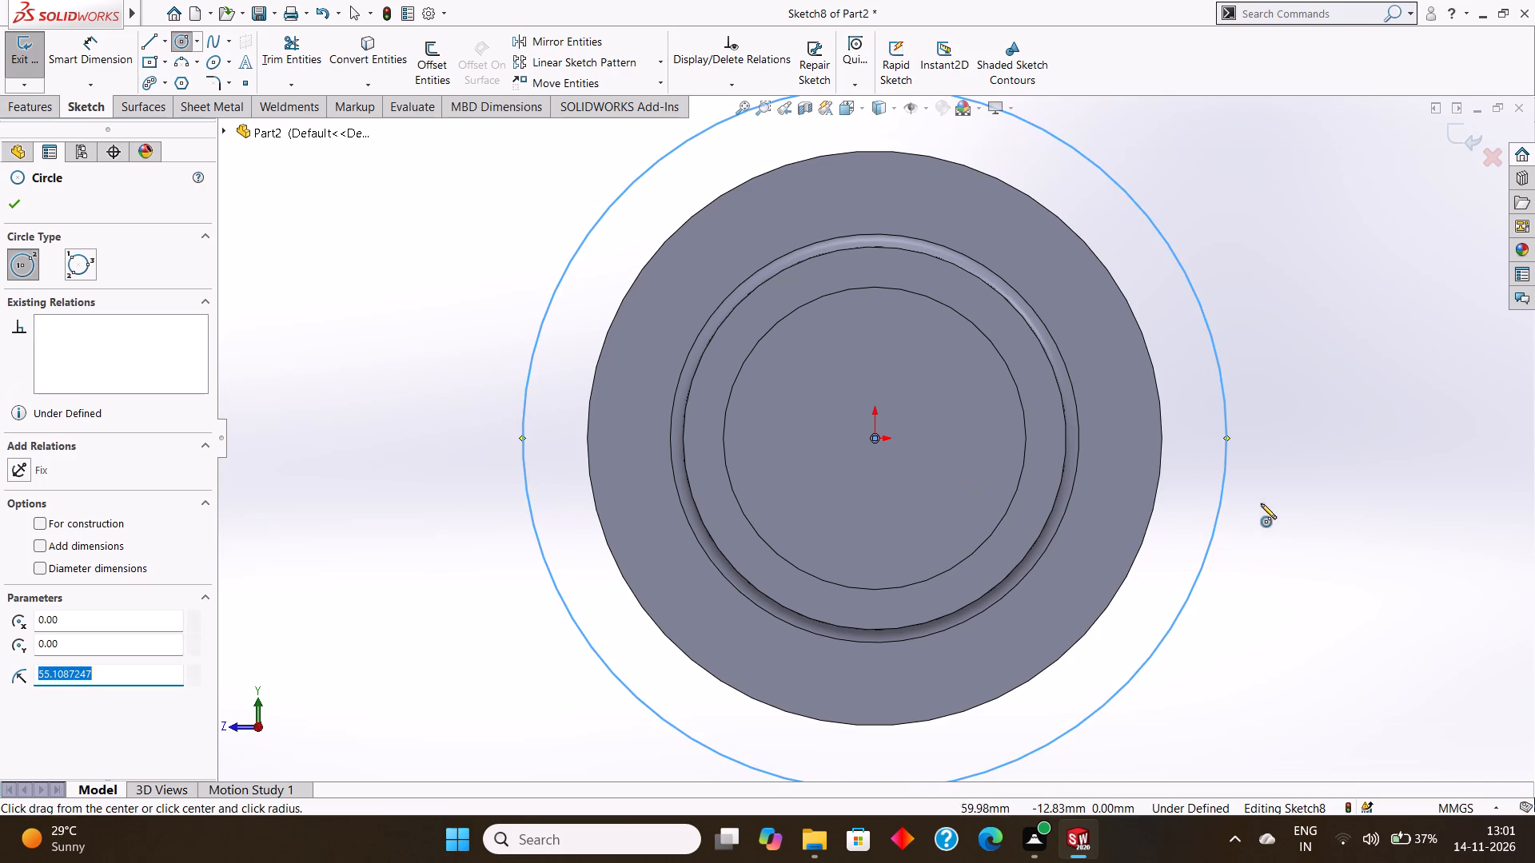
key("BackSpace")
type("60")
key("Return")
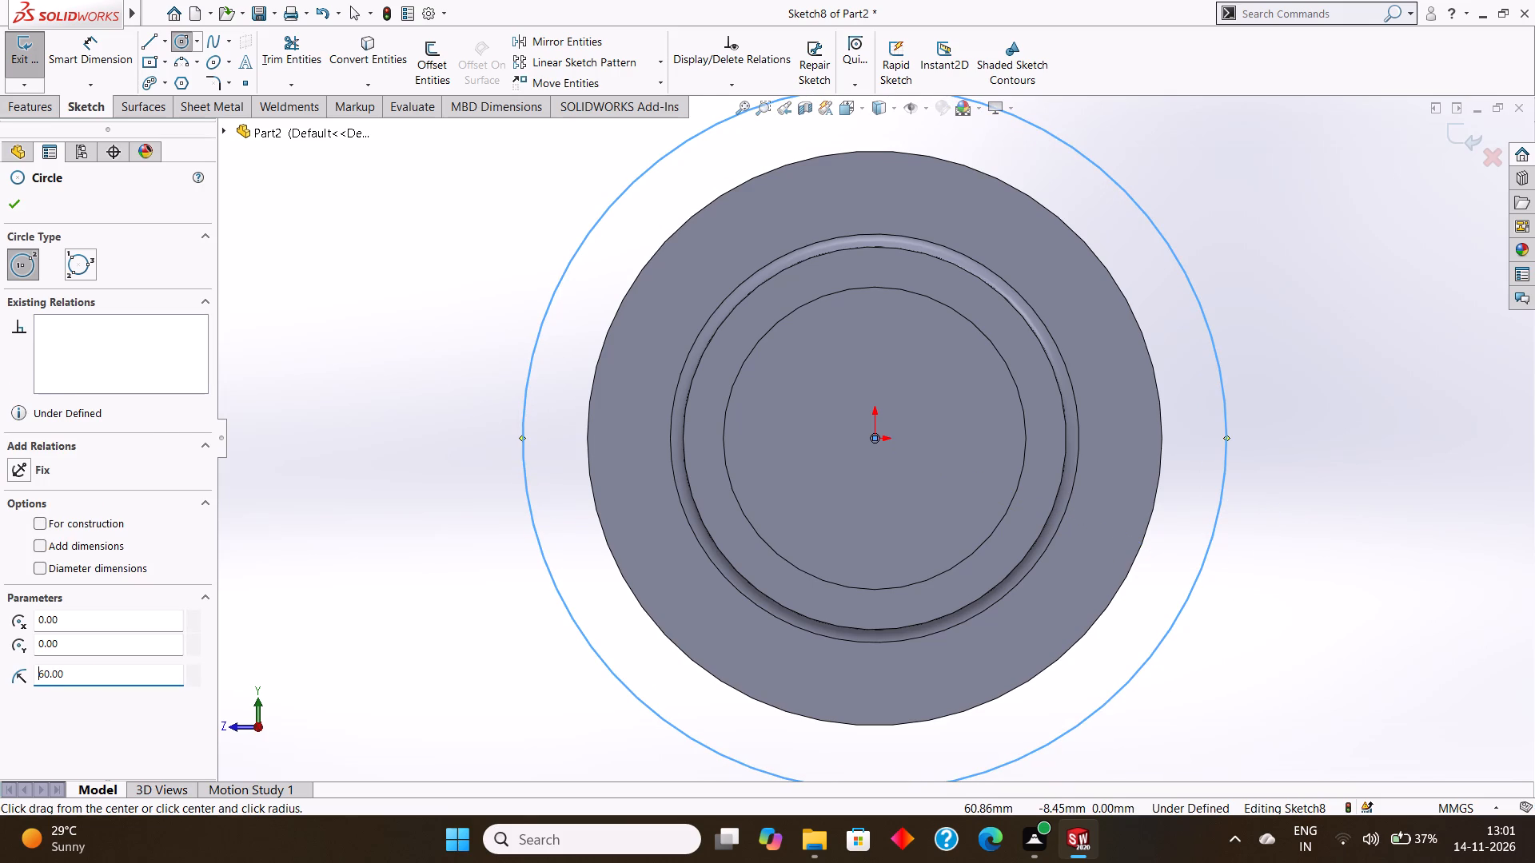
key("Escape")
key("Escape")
Examine the sketched circle against the flange and stepped body from several angles.
scroll(1197, 551, "up", 3)
middle_click_drag(1193, 523, 1305, 380)
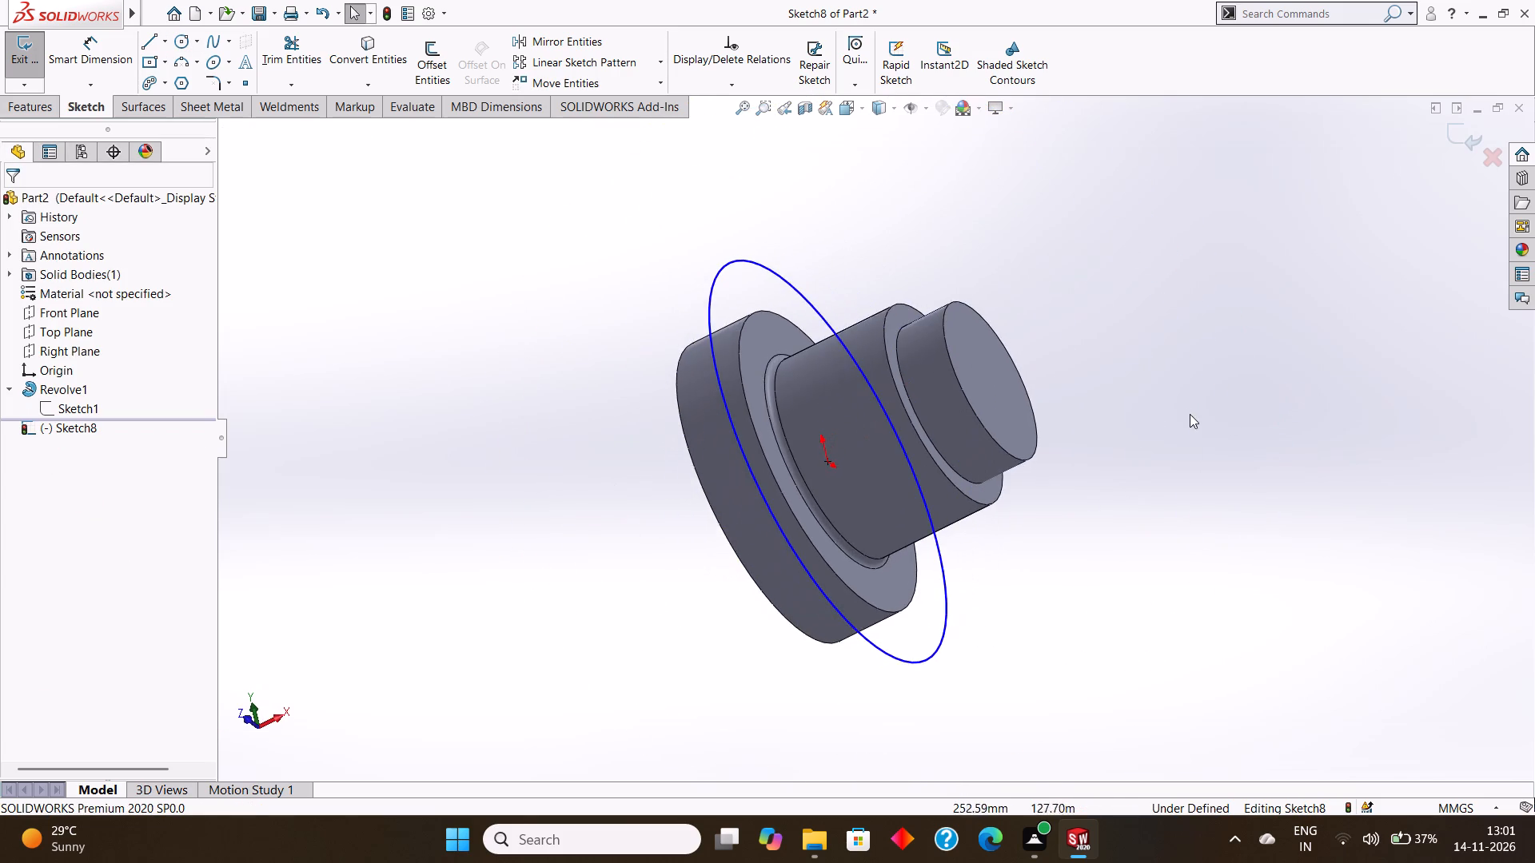
scroll(1190, 407, "up", 1)
middle_click_drag(1223, 375, 1271, 352)
middle_click_drag(1266, 352, 1293, 443)
middle_click_drag(1250, 406, 1250, 499)
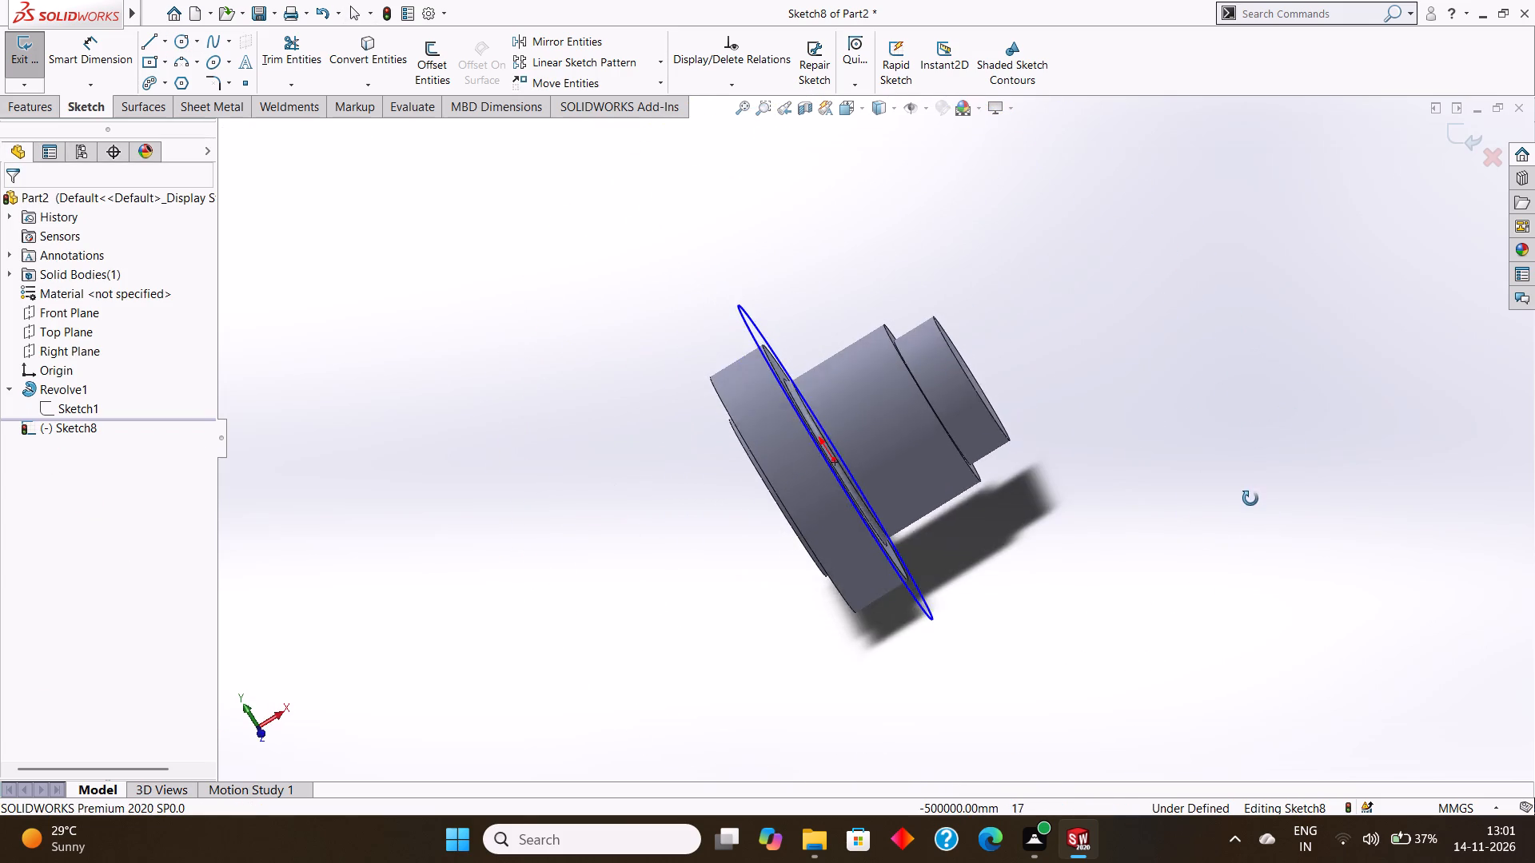
middle_click_drag(1250, 499, 1250, 499)
middle_click_drag(1237, 484, 1236, 531)
middle_click_drag(1230, 497, 1285, 489)
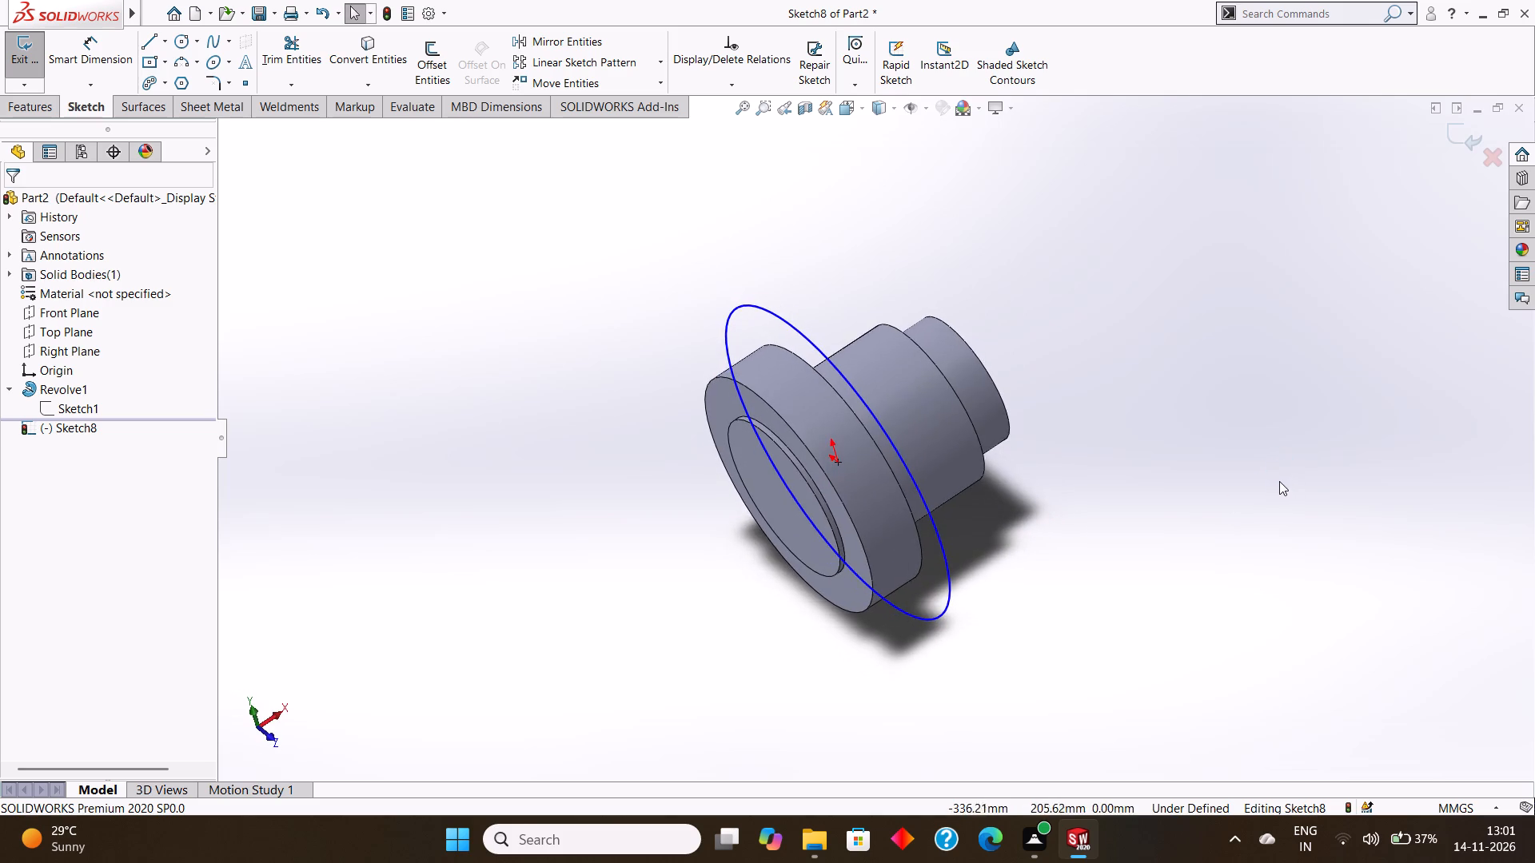
middle_click_drag(1278, 478, 1276, 536)
middle_click_drag(1251, 513, 1231, 507)
key("Escape")
middle_click_drag(1102, 468, 1059, 530)
right_click(760, 303)
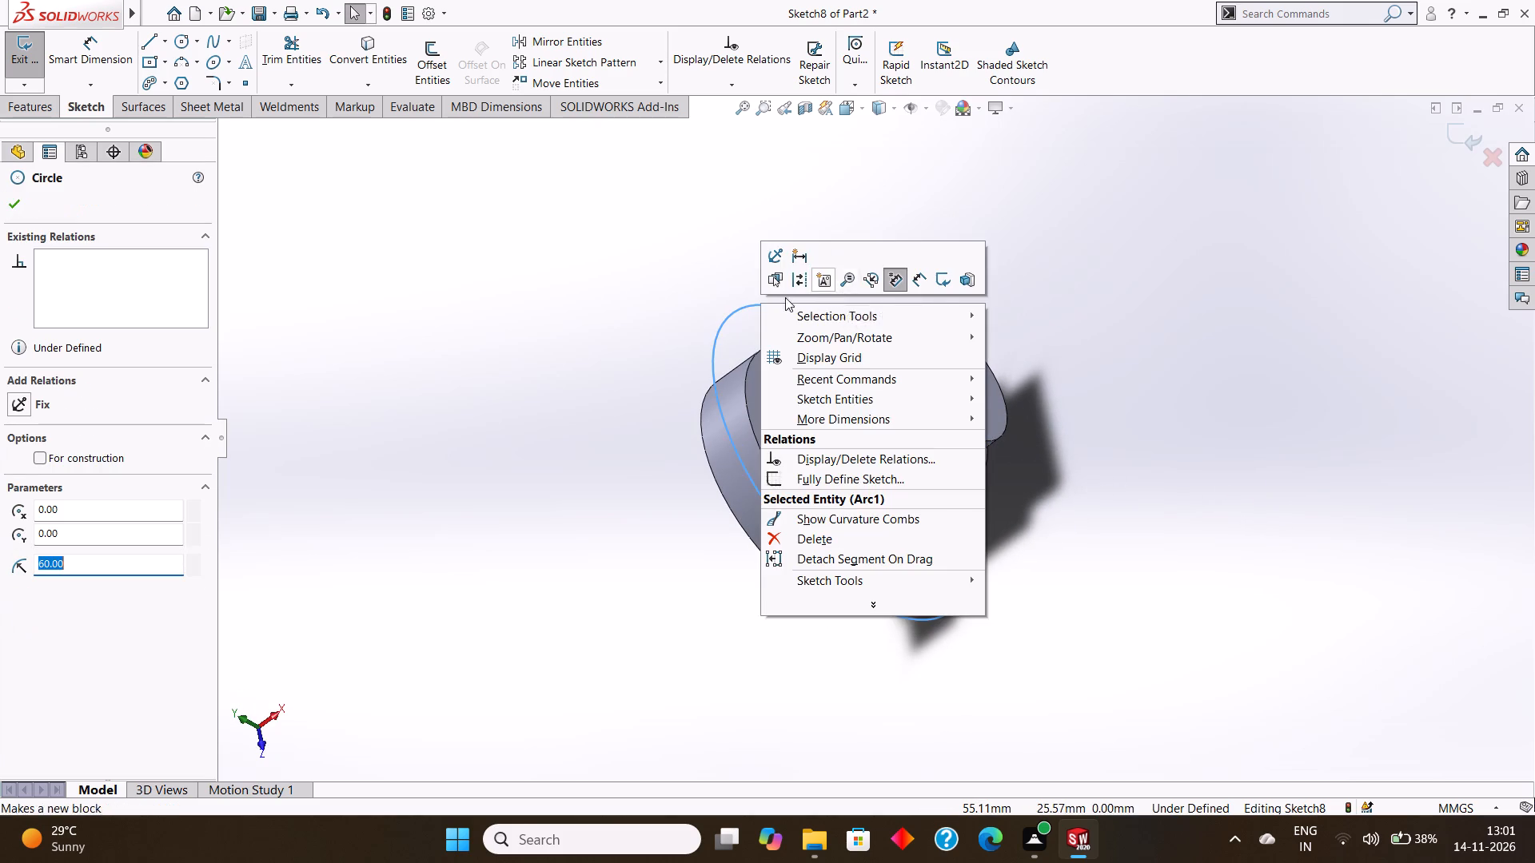
key("Escape")
key("Escape")
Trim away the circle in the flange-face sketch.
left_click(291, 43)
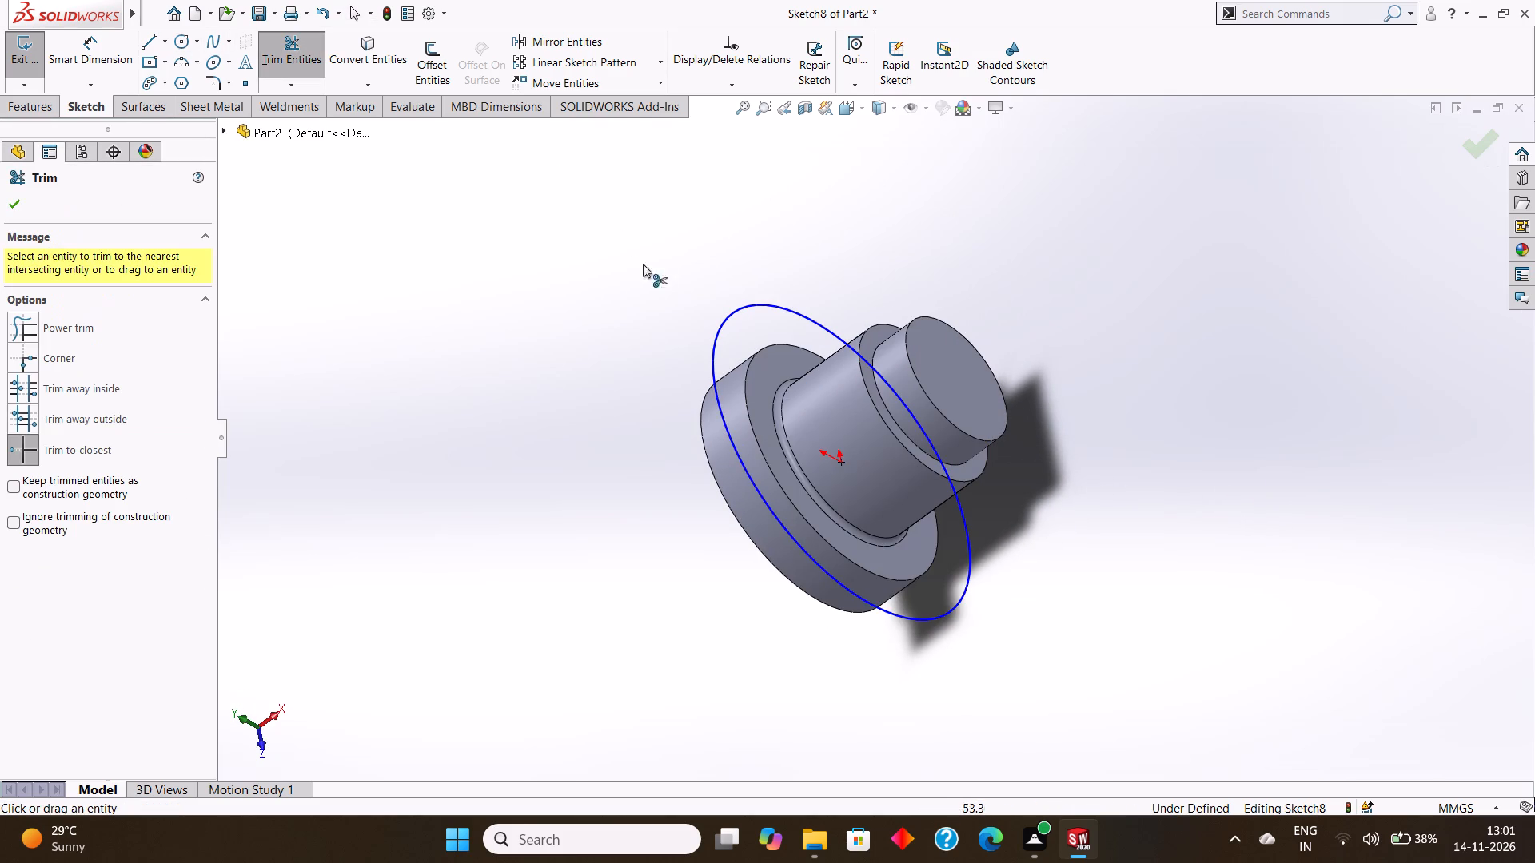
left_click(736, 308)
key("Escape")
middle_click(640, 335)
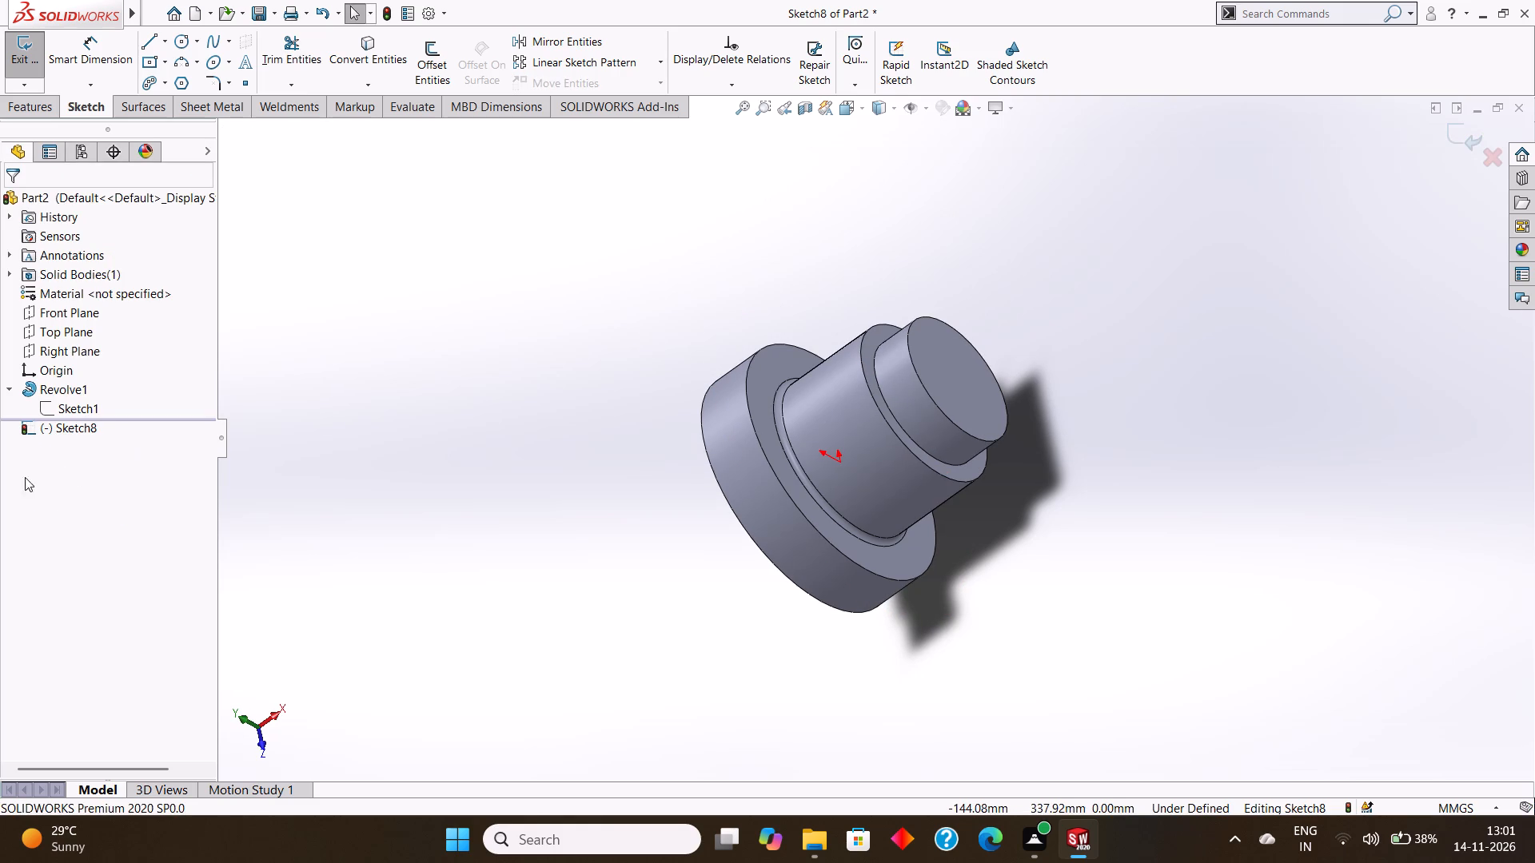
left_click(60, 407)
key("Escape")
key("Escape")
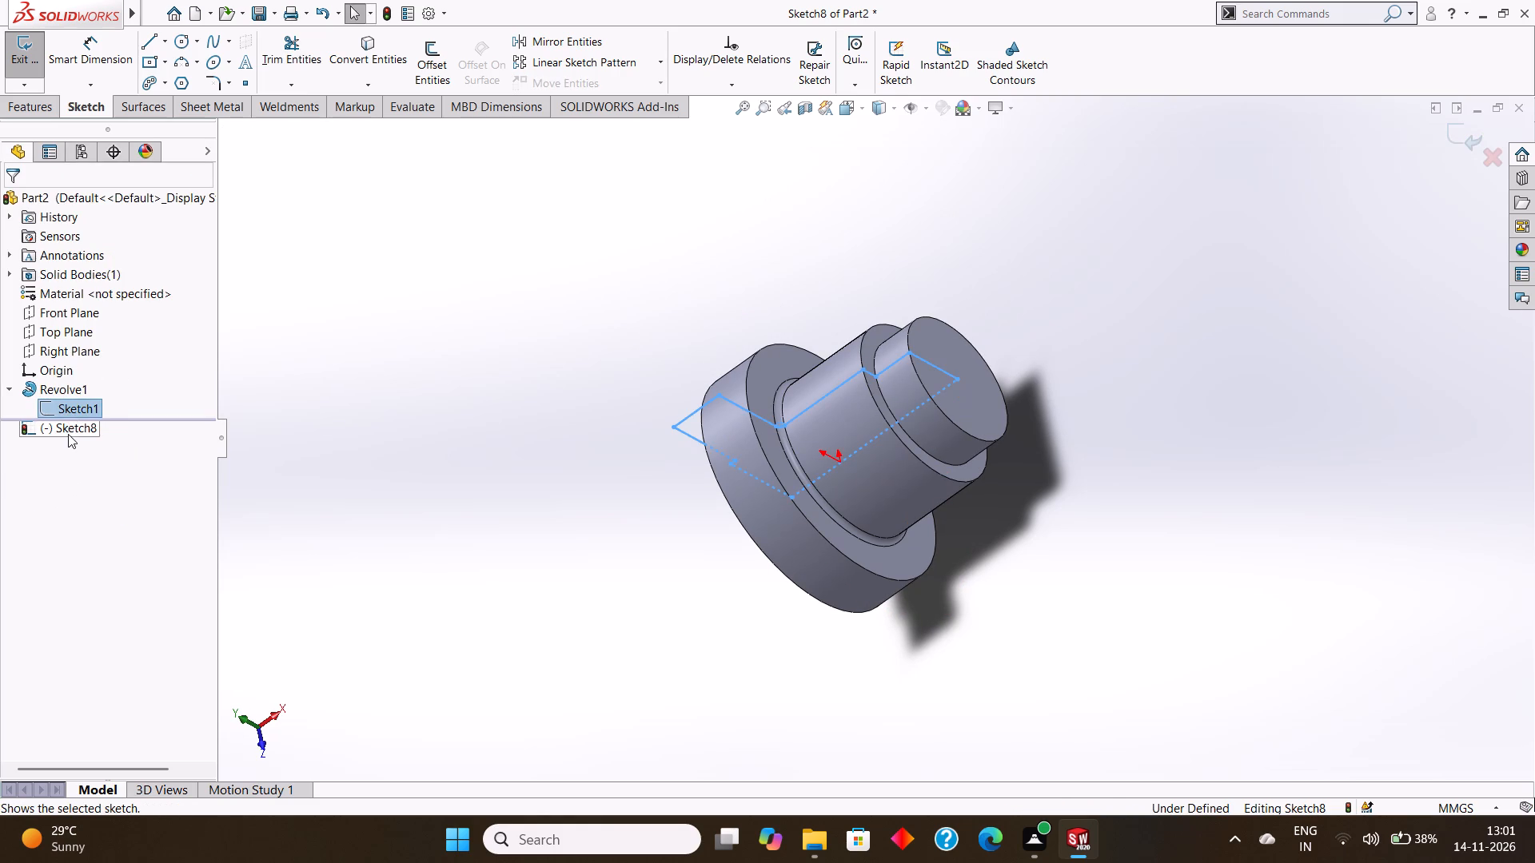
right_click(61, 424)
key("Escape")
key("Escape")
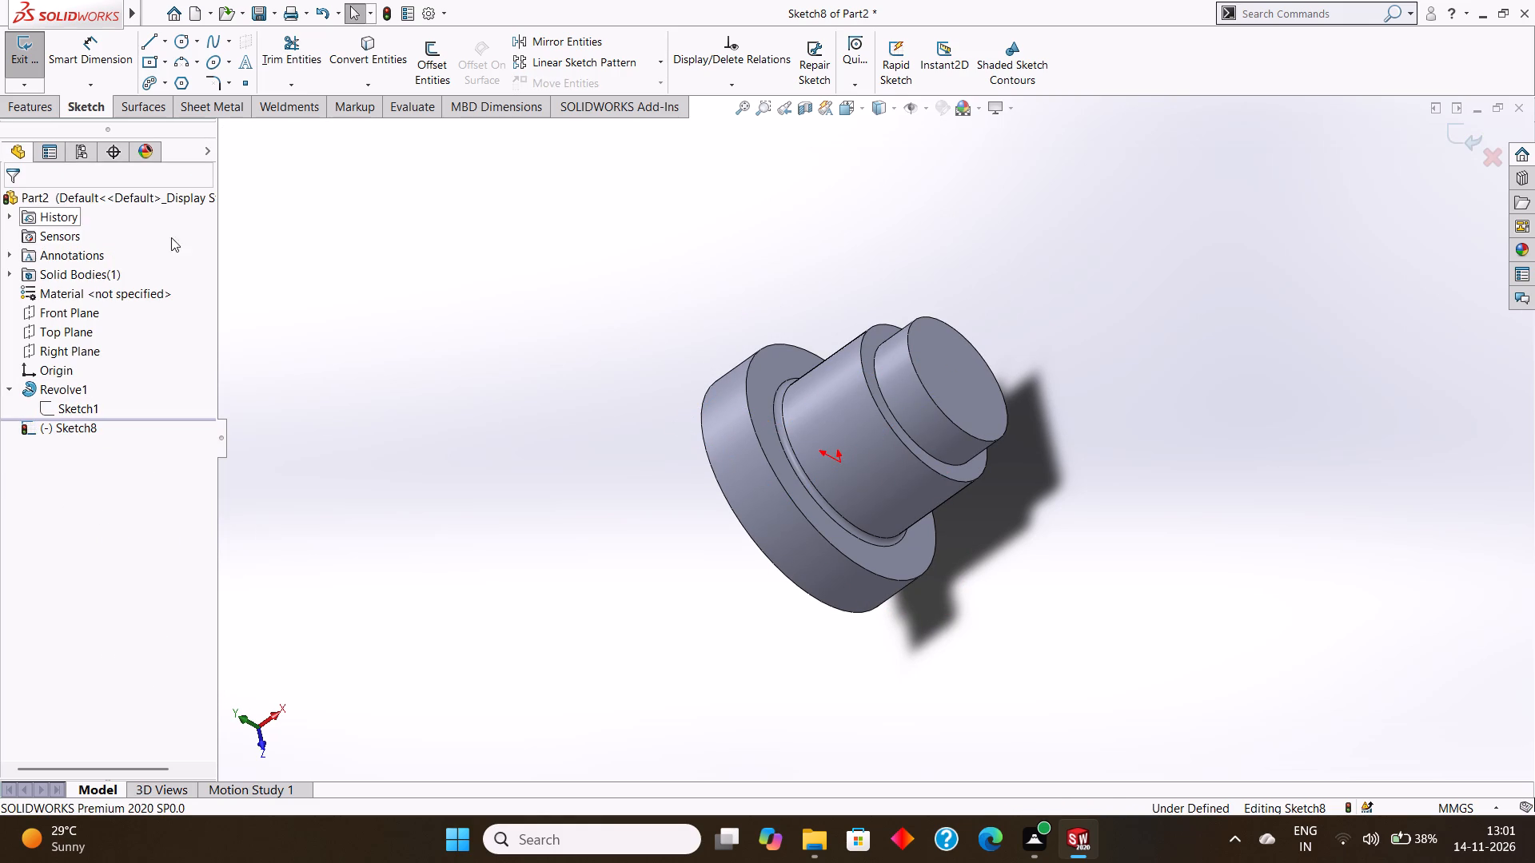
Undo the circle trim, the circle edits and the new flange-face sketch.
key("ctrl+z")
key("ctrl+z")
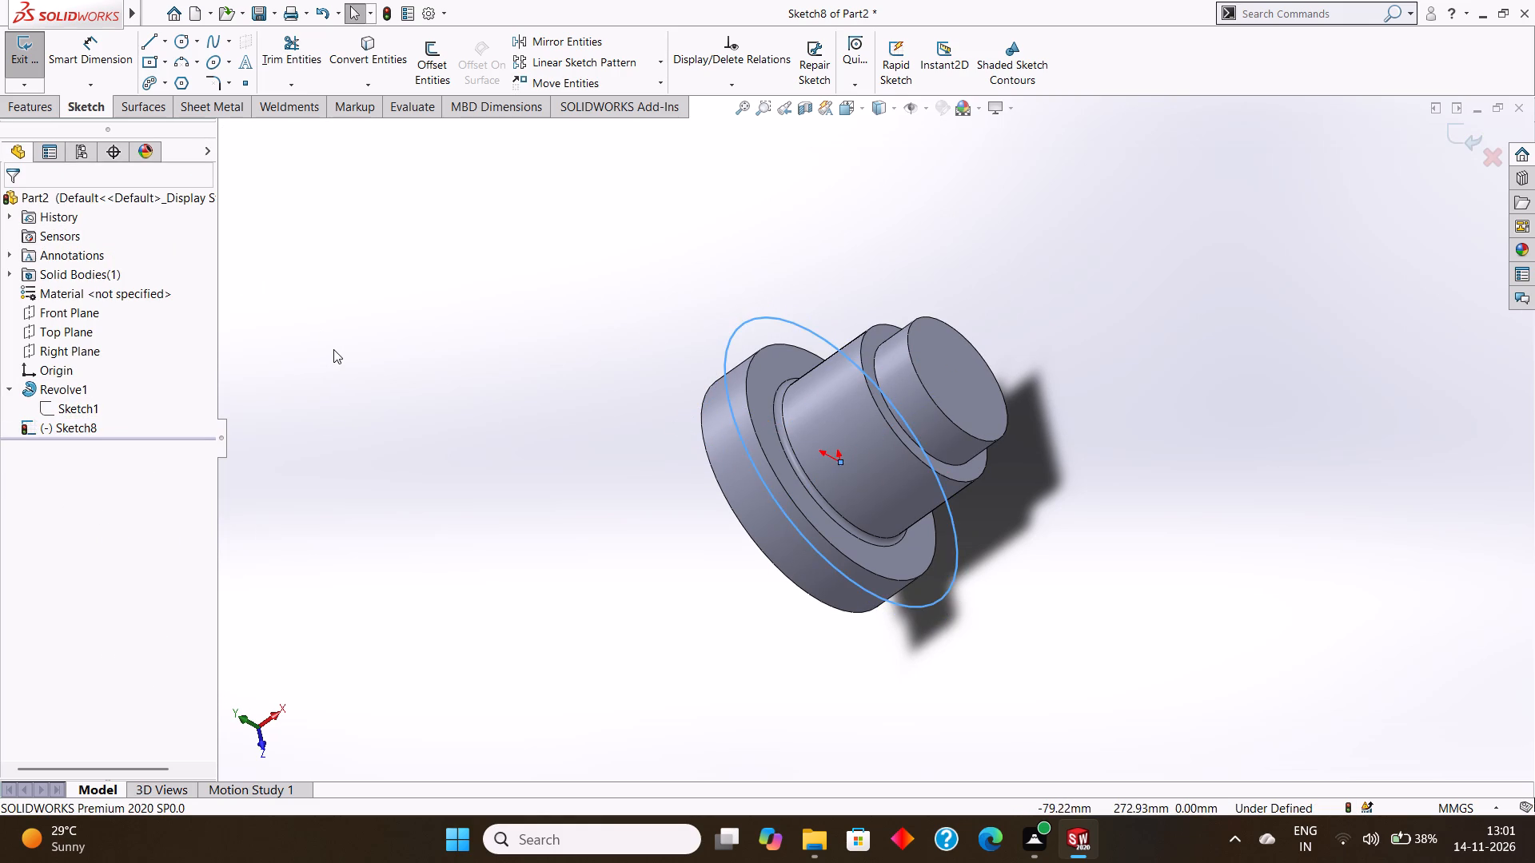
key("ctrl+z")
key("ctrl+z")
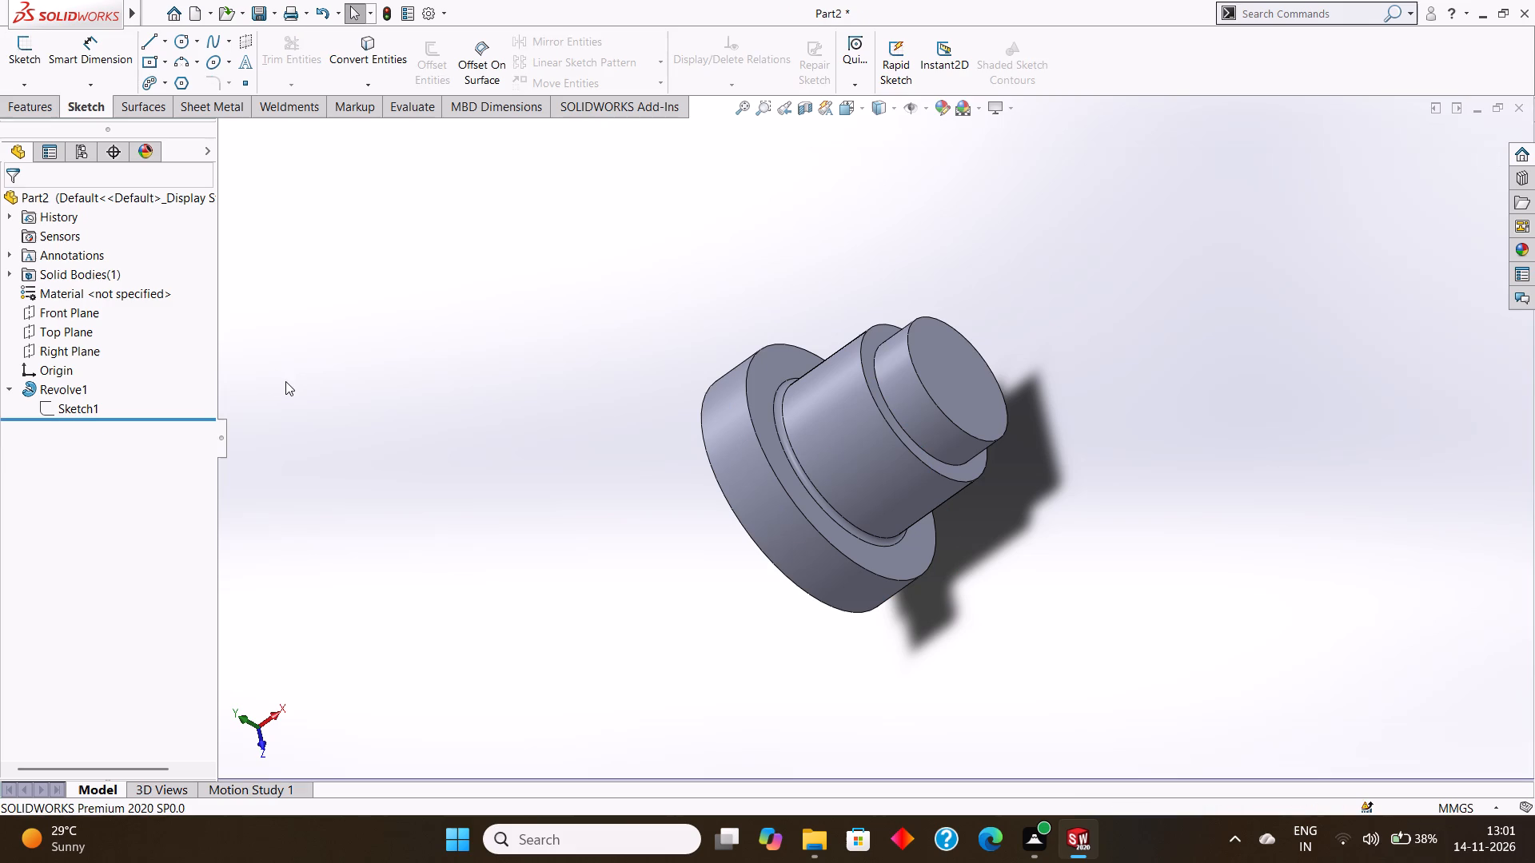
Open the revolve's profile sketch, examine its dimensions against the previewed flange and stepped body, and exit the sketch.
left_click(70, 412)
left_click(80, 365)
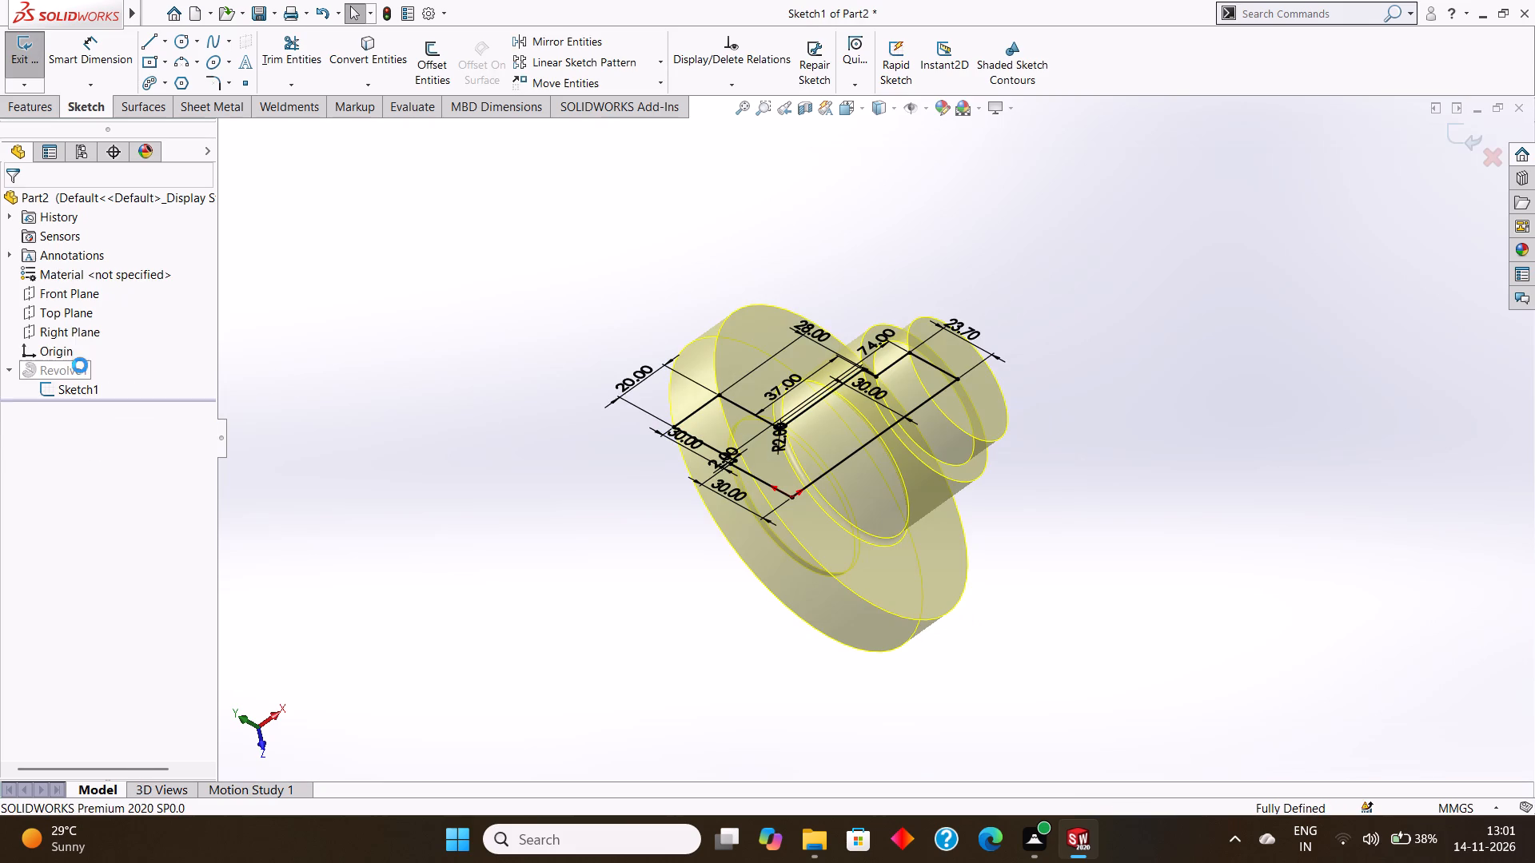
middle_click_drag(739, 419, 731, 222)
scroll(737, 415, "down", 1)
middle_click_drag(766, 354, 801, 323)
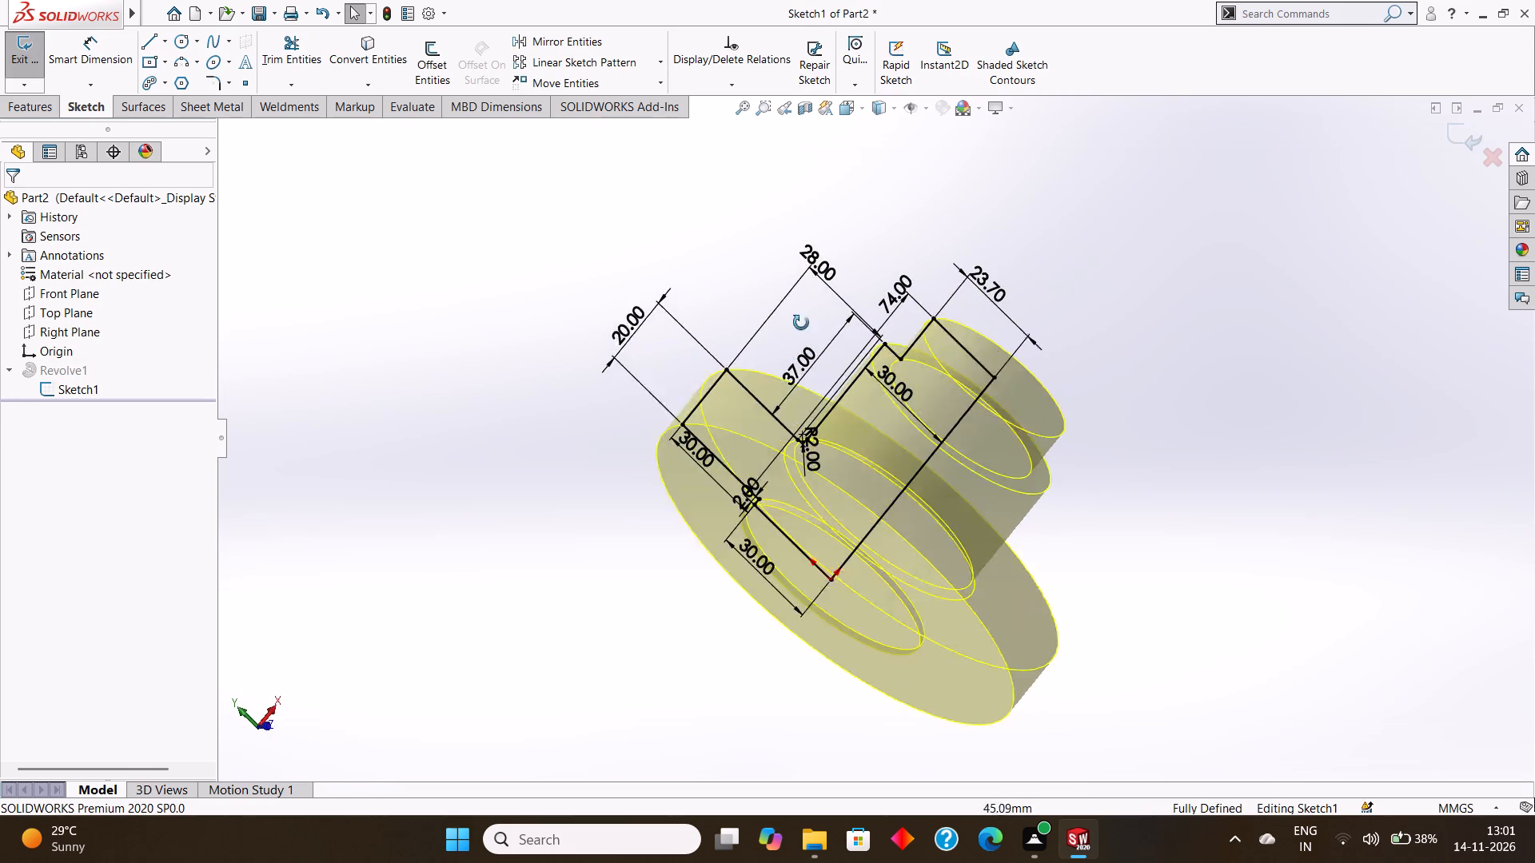
middle_click_drag(801, 323, 695, 541)
middle_click_drag(1102, 585, 1105, 657)
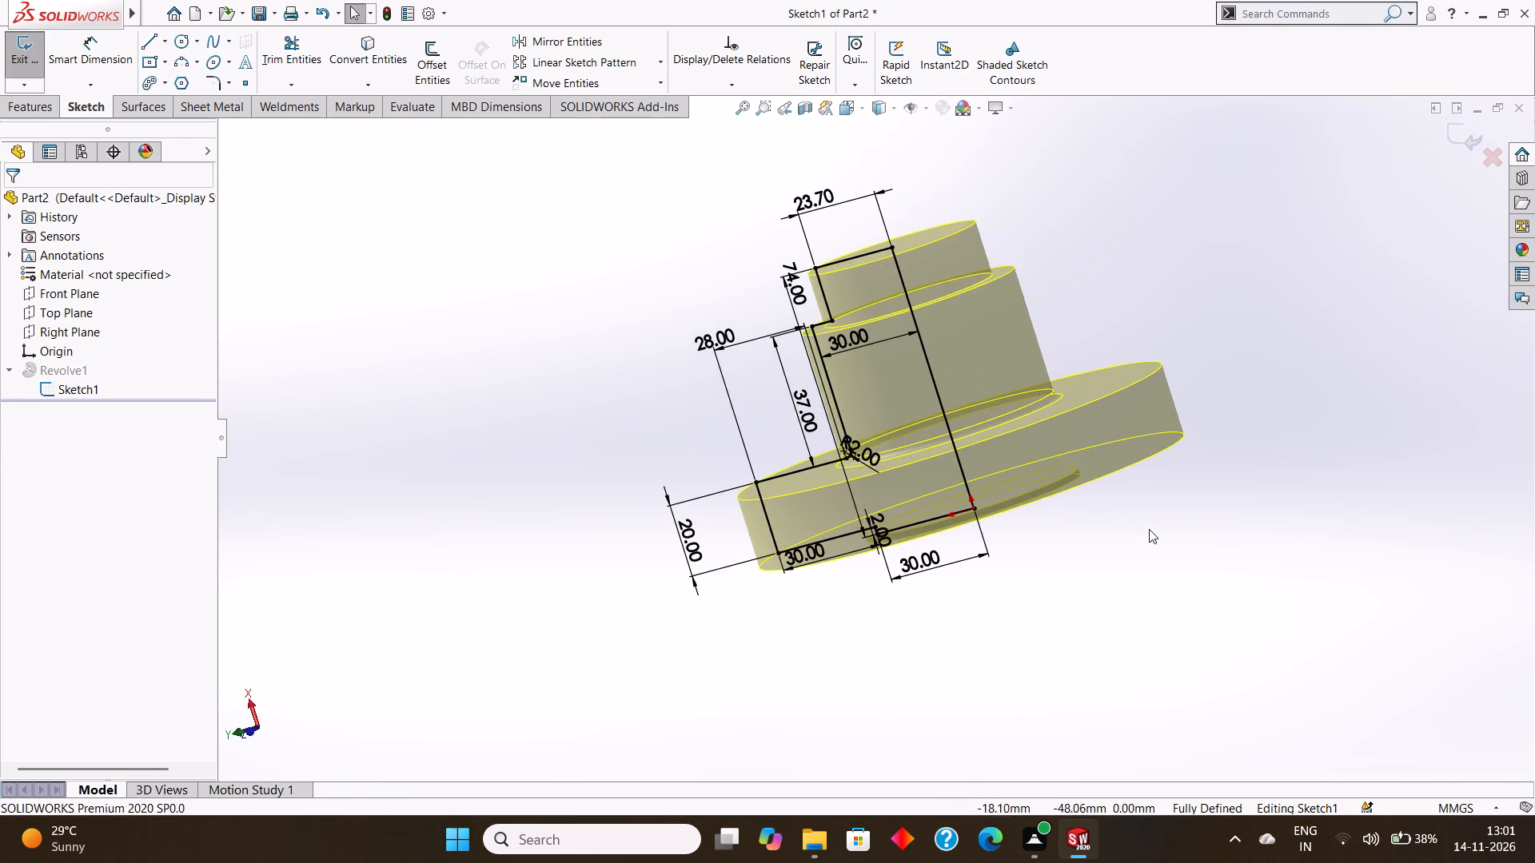
scroll(1149, 528, "down", 1)
middle_click_drag(1149, 527, 1237, 529)
middle_click_drag(1146, 505, 1091, 504)
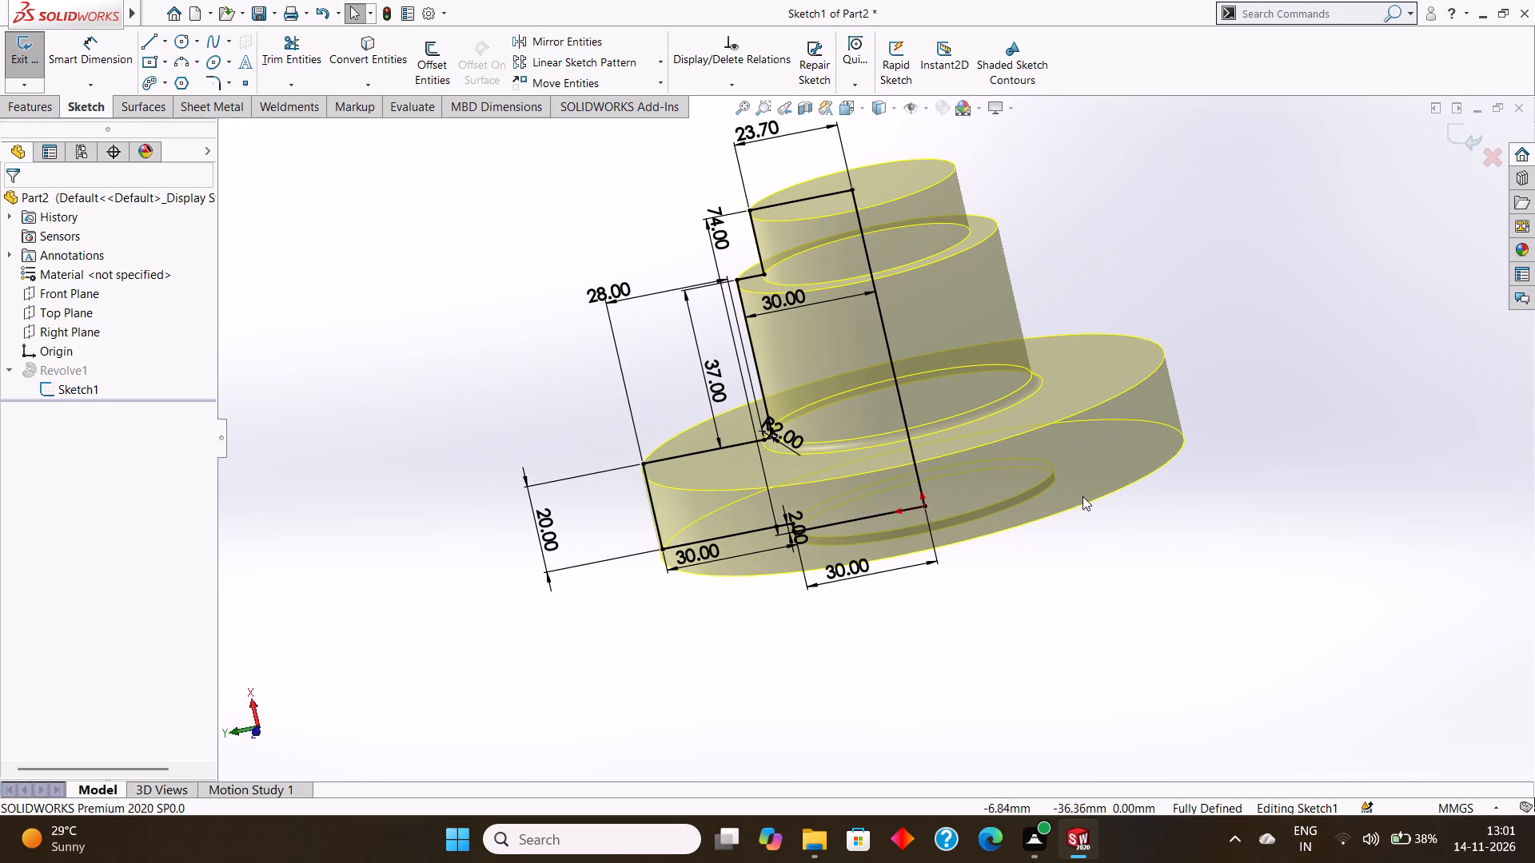
left_click(925, 197)
double_click(1089, 188)
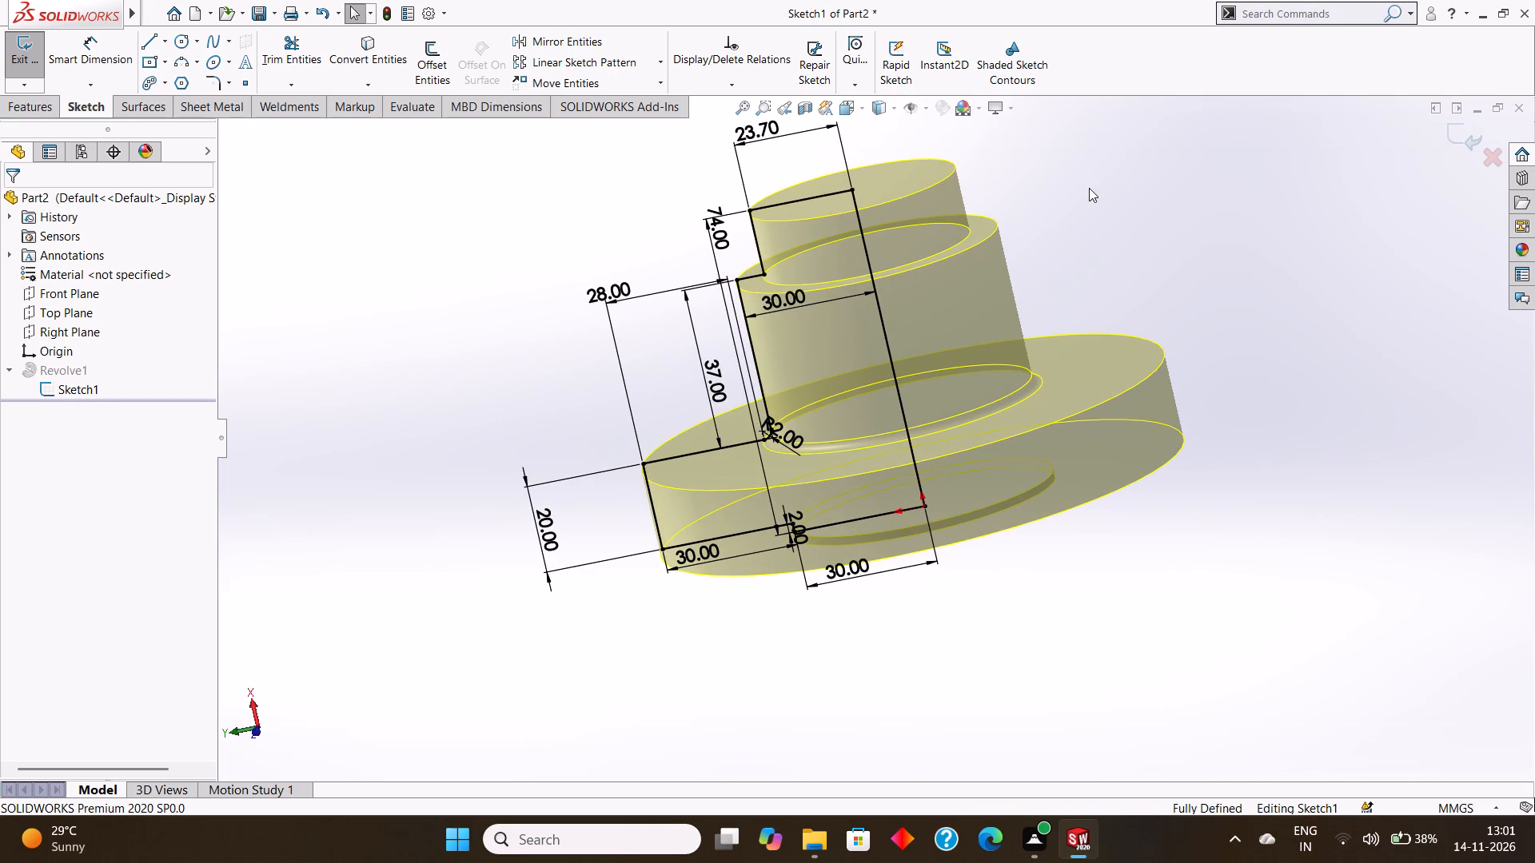
Open the revolve feature for editing, examine its preview and profile dimensions around the flange, and cancel the edit.
scroll(1132, 222, "up", 1)
scroll(1085, 272, "up", 3)
middle_click_drag(1094, 304, 1036, 501)
middle_click_drag(1030, 453, 1130, 423)
middle_click_drag(1089, 361, 1058, 324)
scroll(1063, 328, "up", 1)
middle_click_drag(951, 461, 949, 436)
left_click(893, 483)
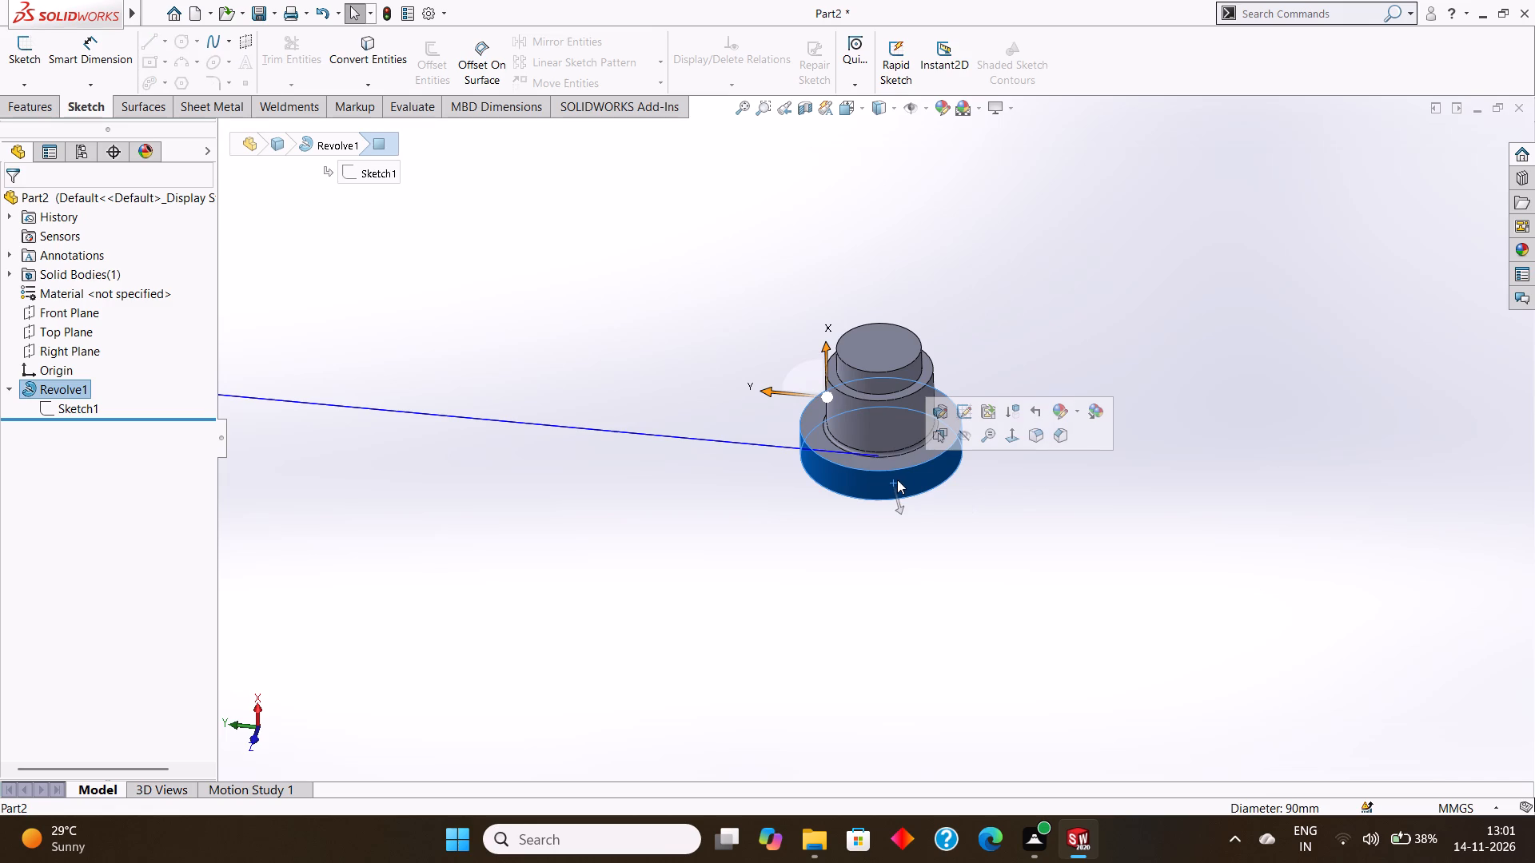
left_click(943, 410)
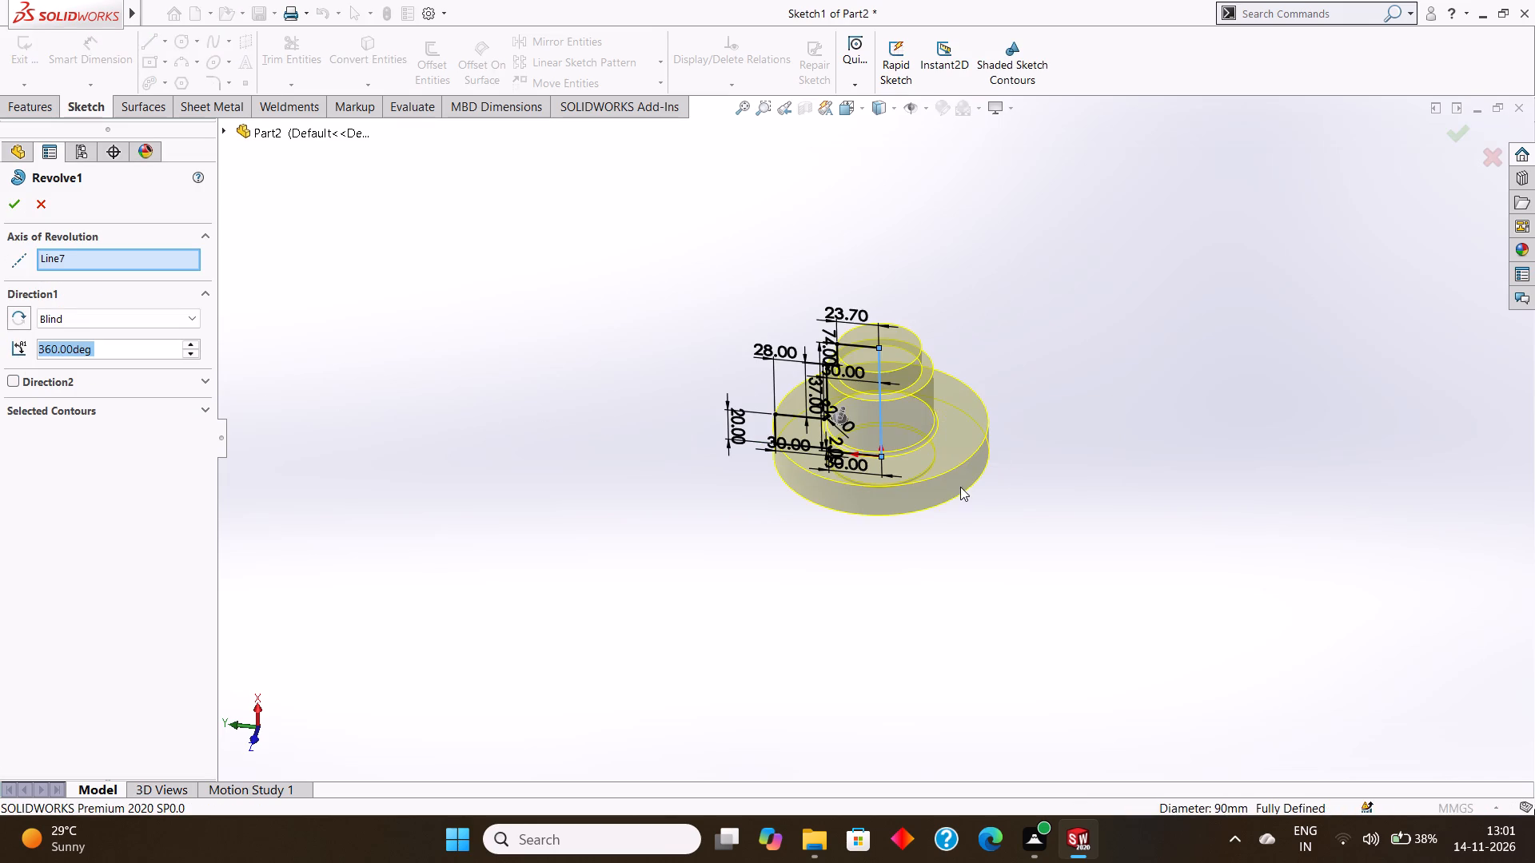
middle_click_drag(955, 488, 960, 433)
middle_click_drag(935, 475, 928, 467)
scroll(876, 428, "down", 3)
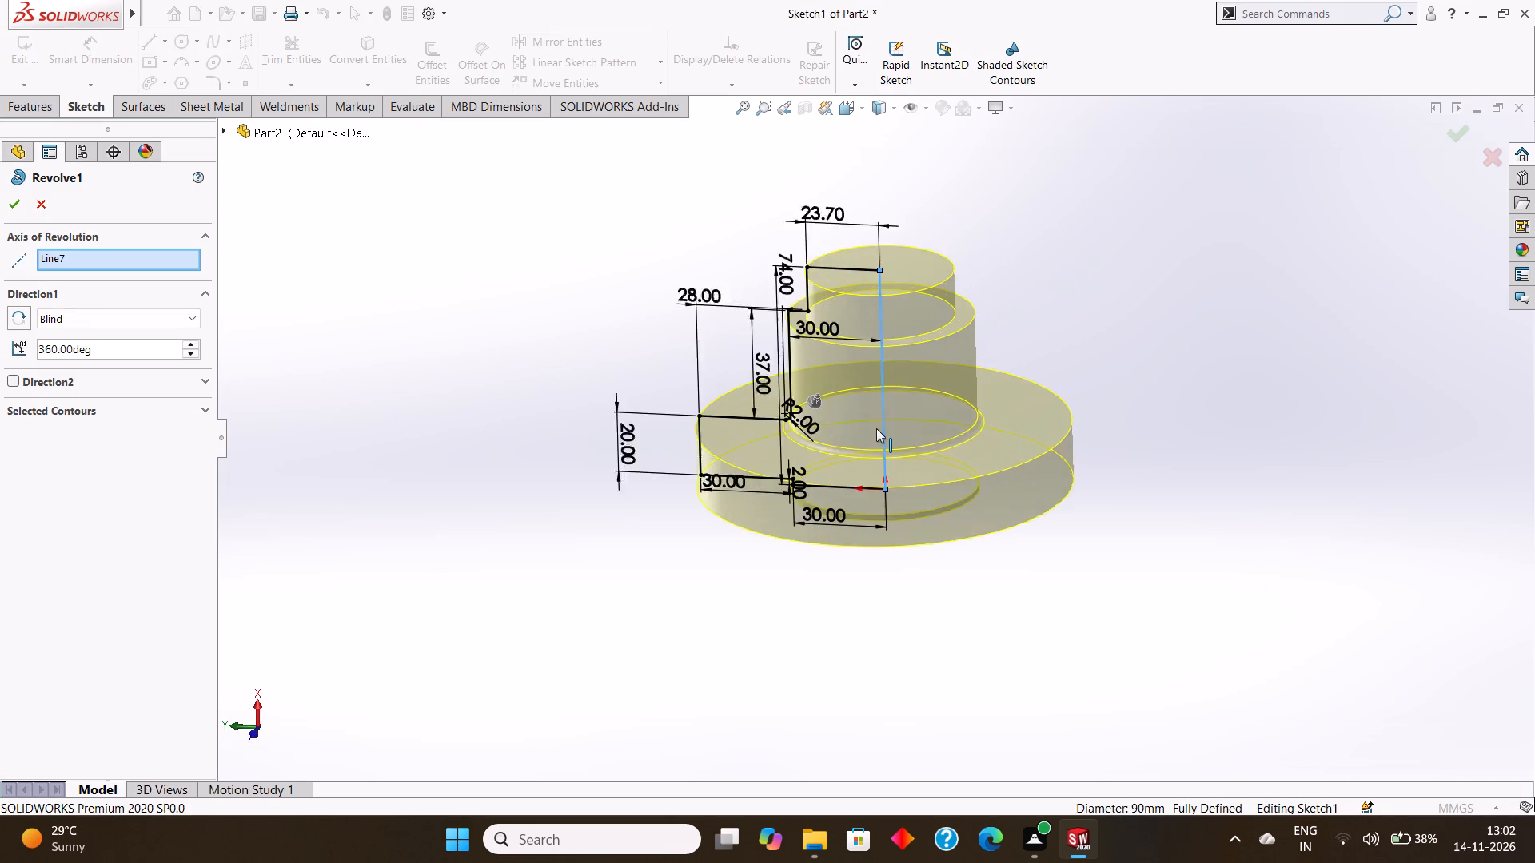
scroll(876, 428, "down", 5)
middle_click_drag(862, 460, 878, 416)
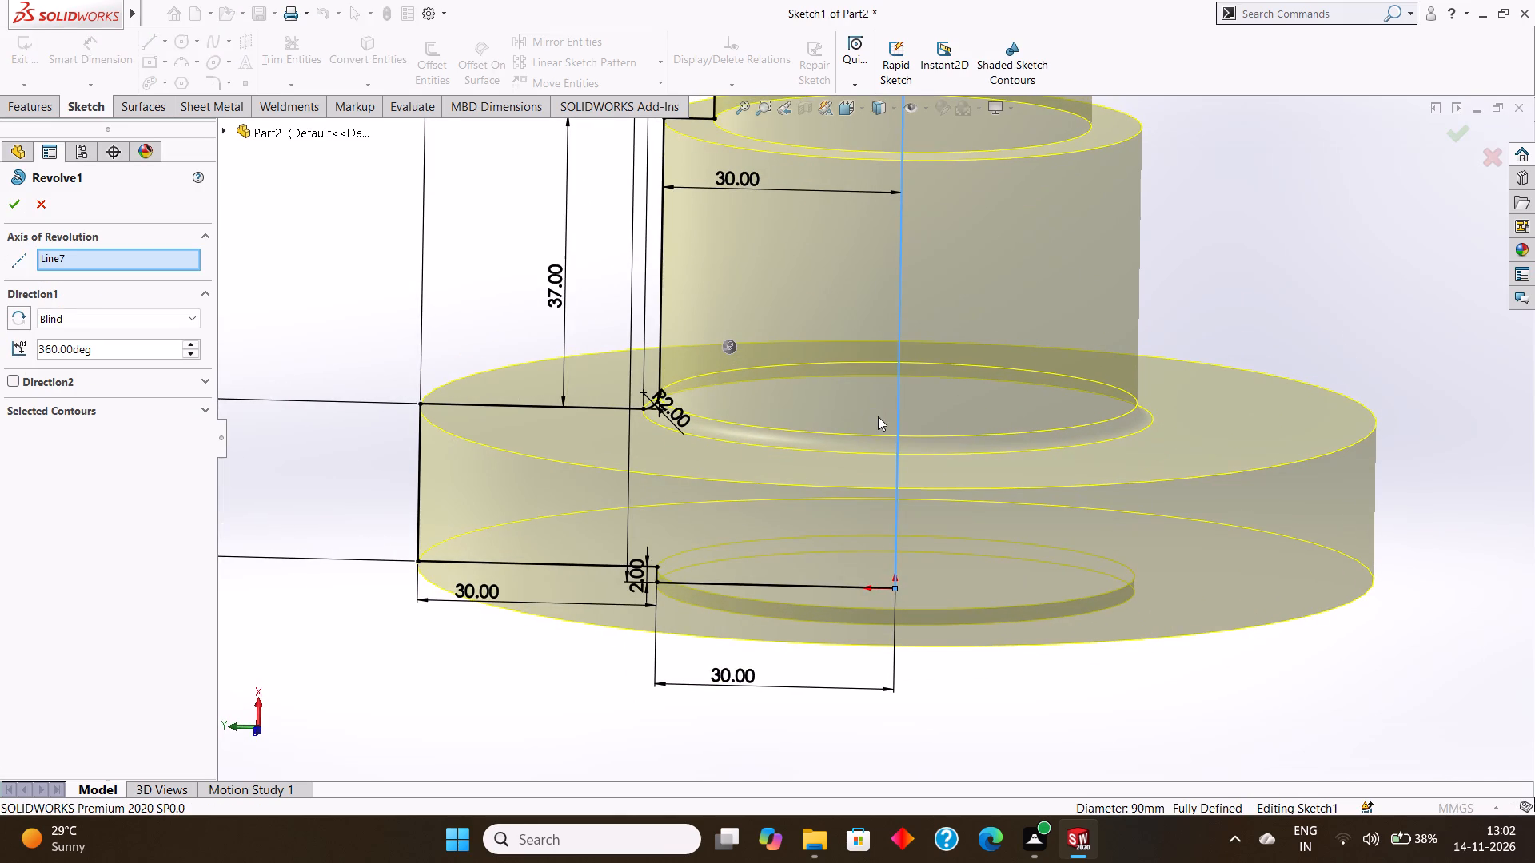
key("Escape")
key("Escape")
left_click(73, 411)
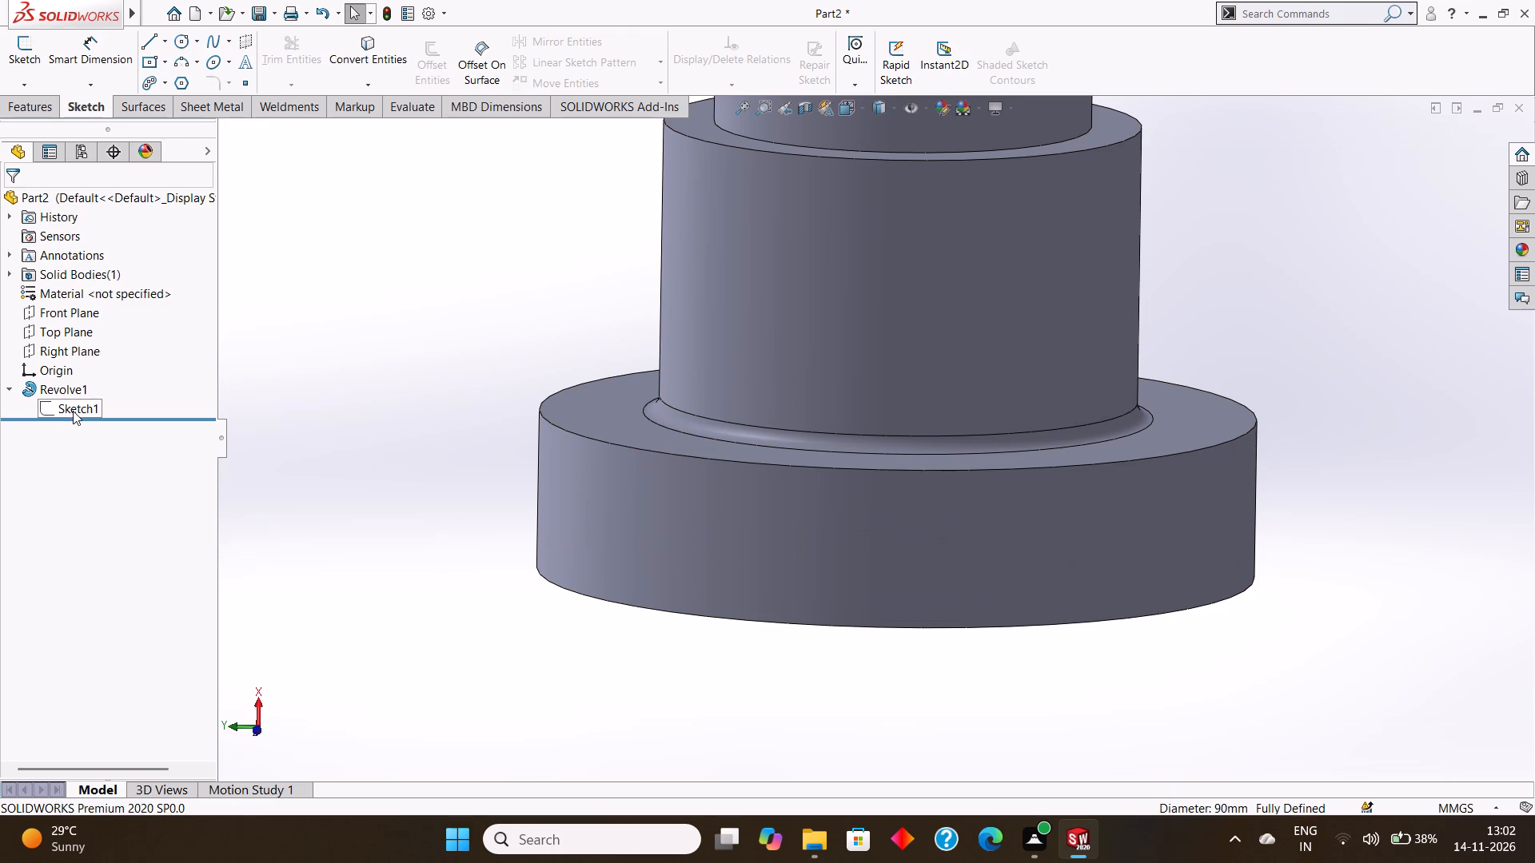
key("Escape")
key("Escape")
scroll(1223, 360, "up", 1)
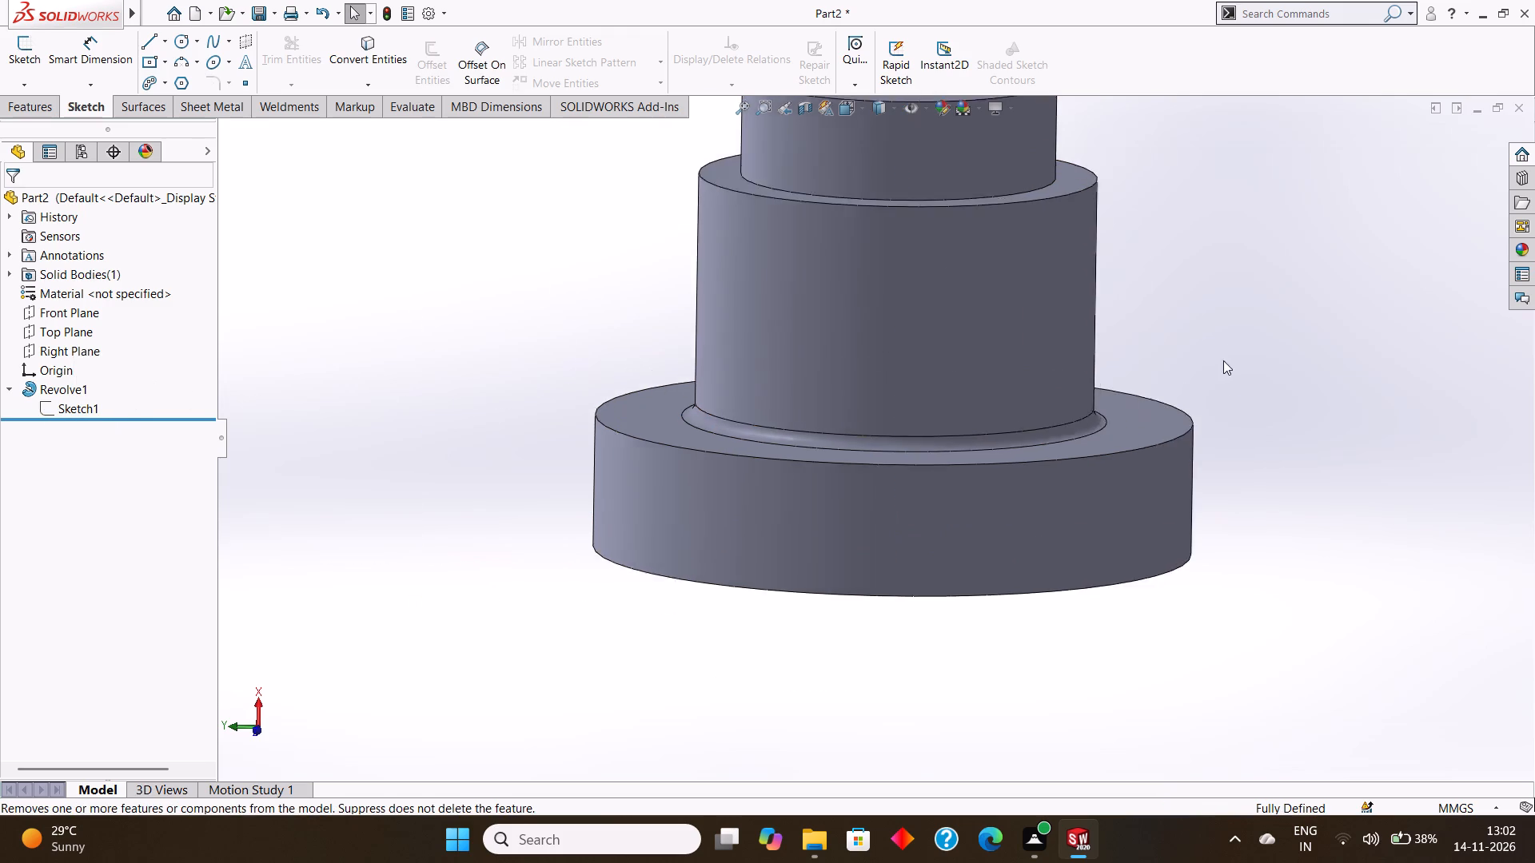
Open the revolve's profile sketch, examine the flange and base dimensions against the preview, and exit the sketch.
scroll(1223, 360, "up", 2)
scroll(1314, 261, "up", 2)
key("Escape")
scroll(1306, 260, "up", 1)
middle_click_drag(1306, 260, 1303, 296)
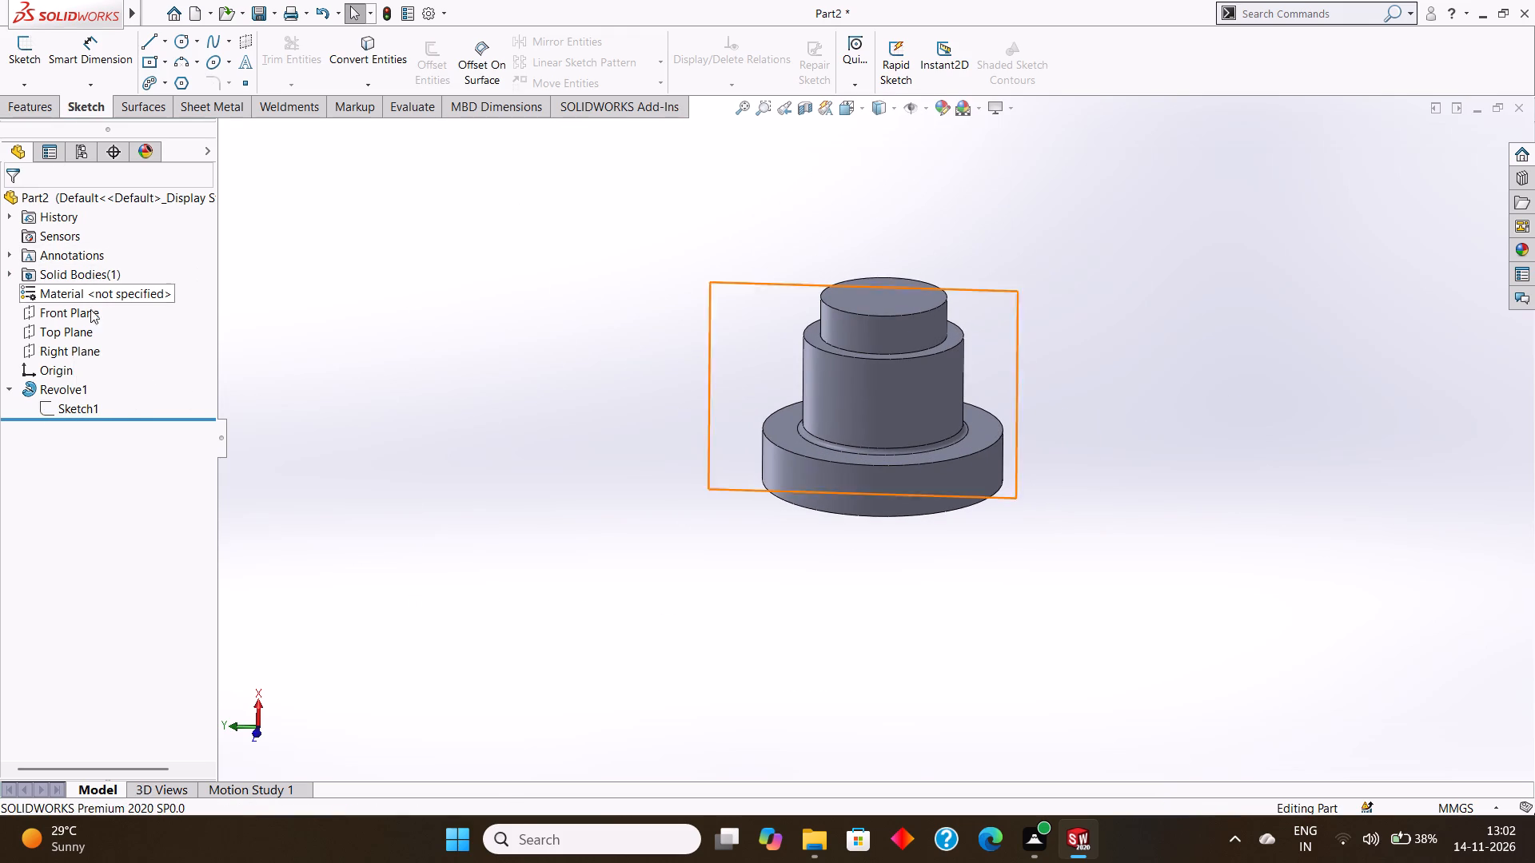
left_click(64, 407)
left_click(82, 356)
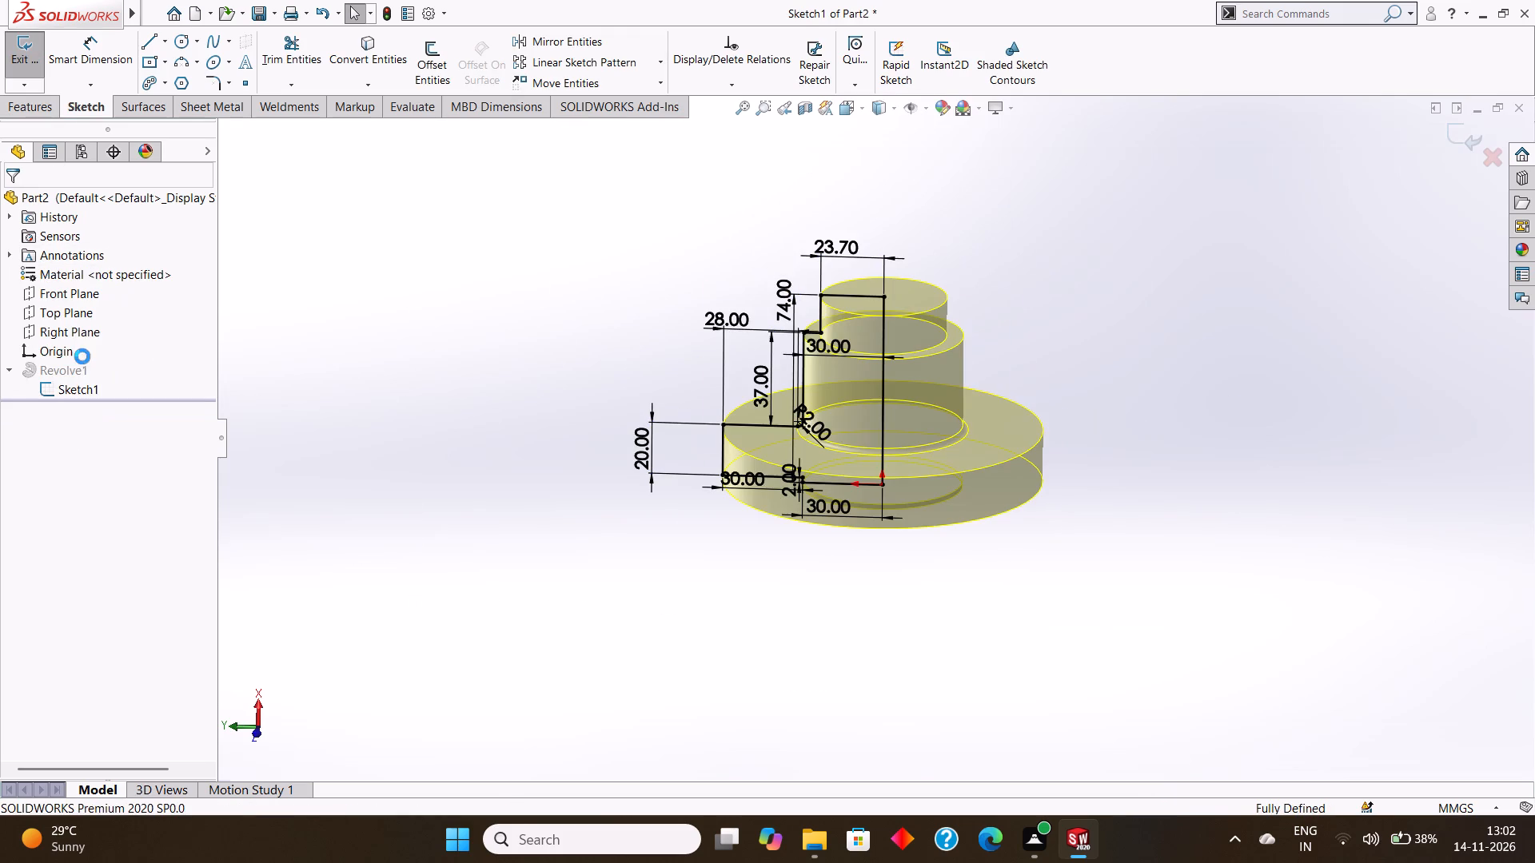
scroll(847, 447, "down", 3)
scroll(736, 481, "down", 2)
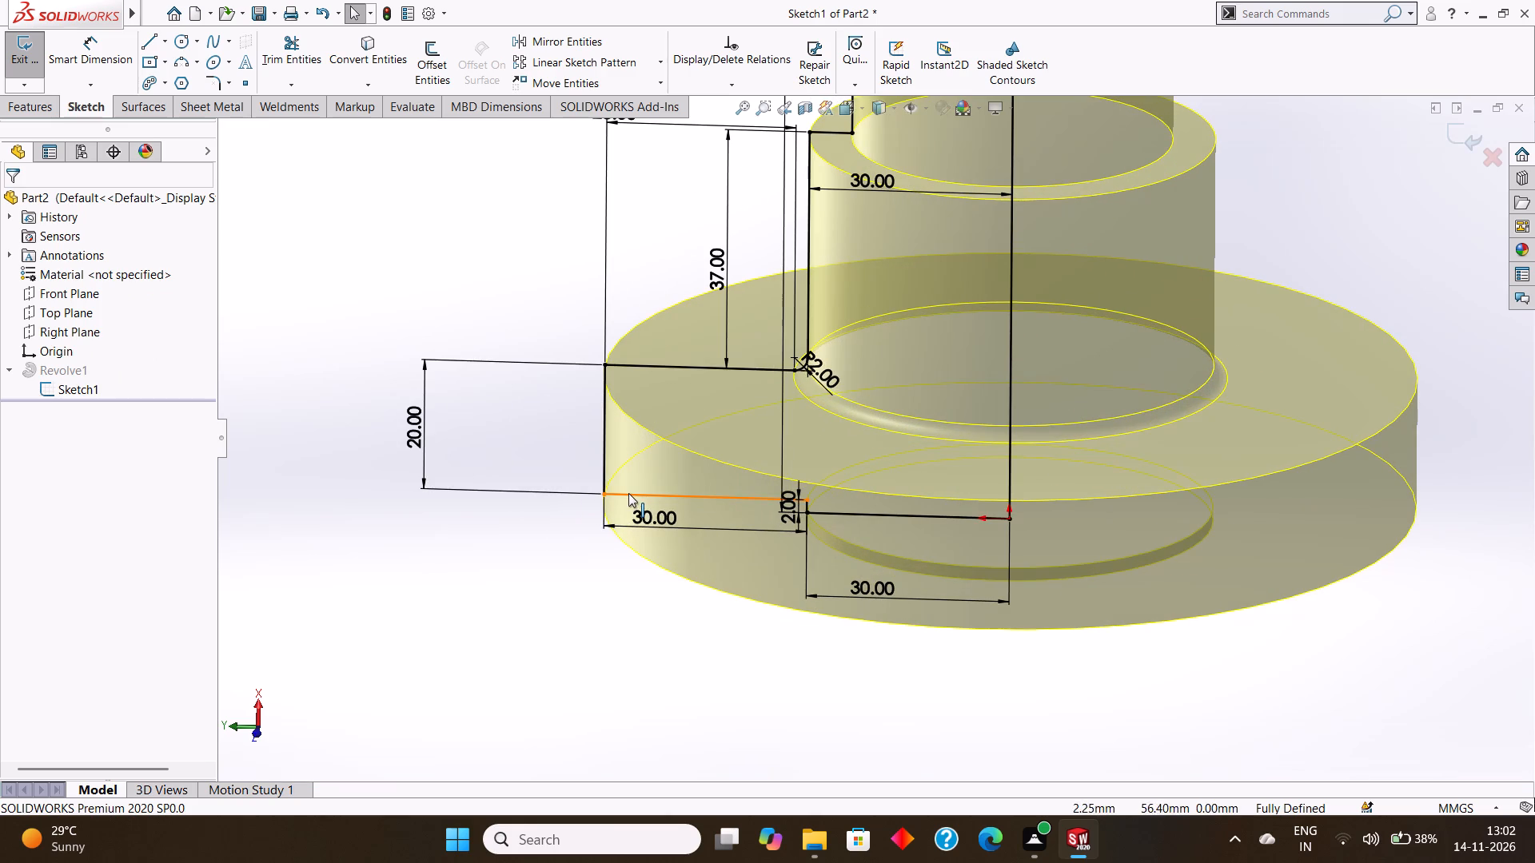
scroll(659, 495, "up", 3)
scroll(753, 485, "up", 1)
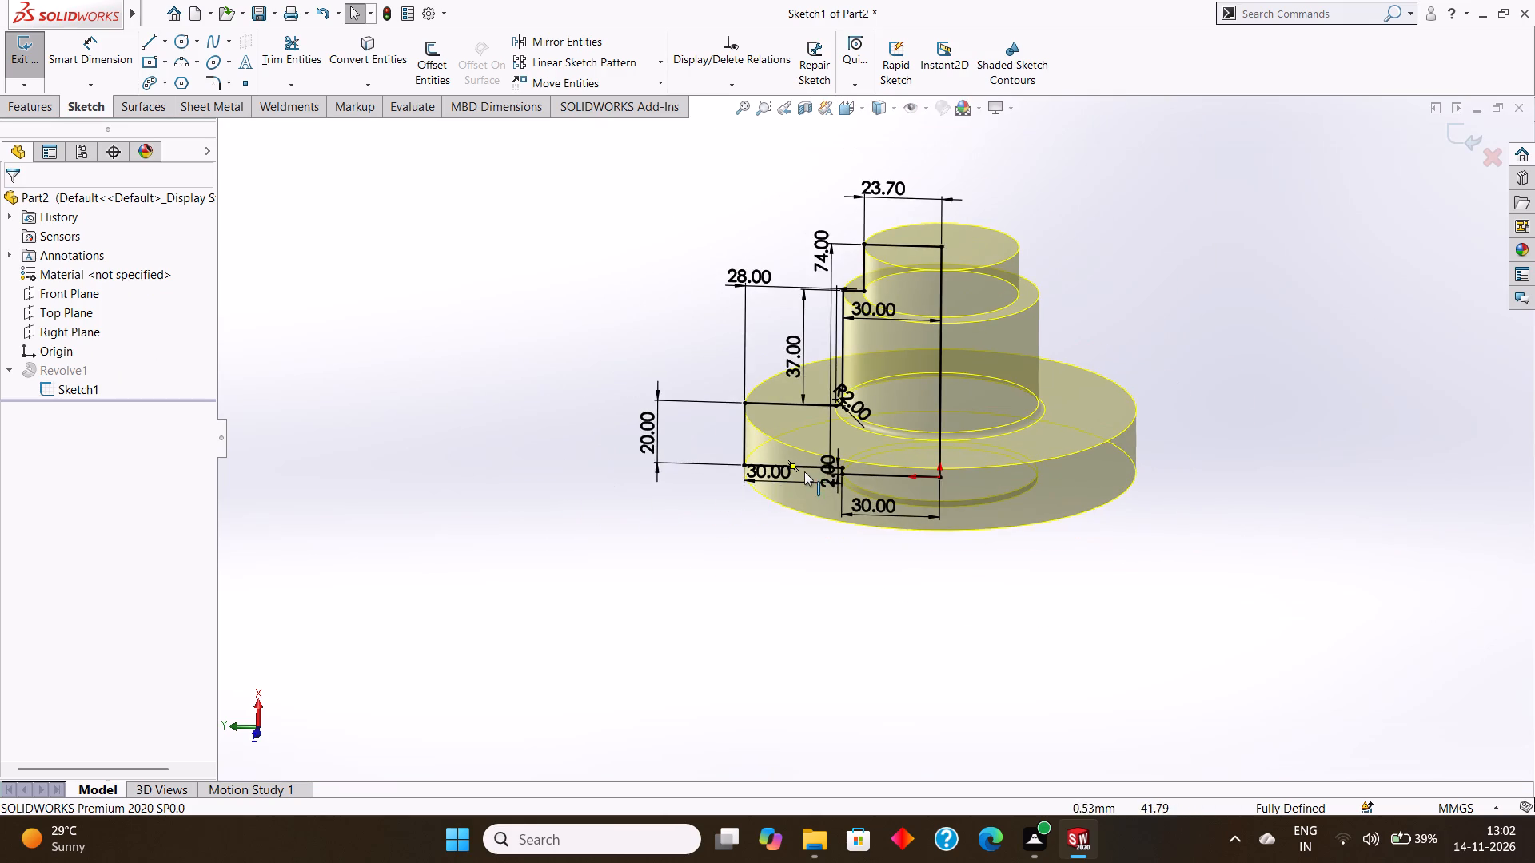
scroll(804, 471, "down", 3)
scroll(1206, 270, "up", 4)
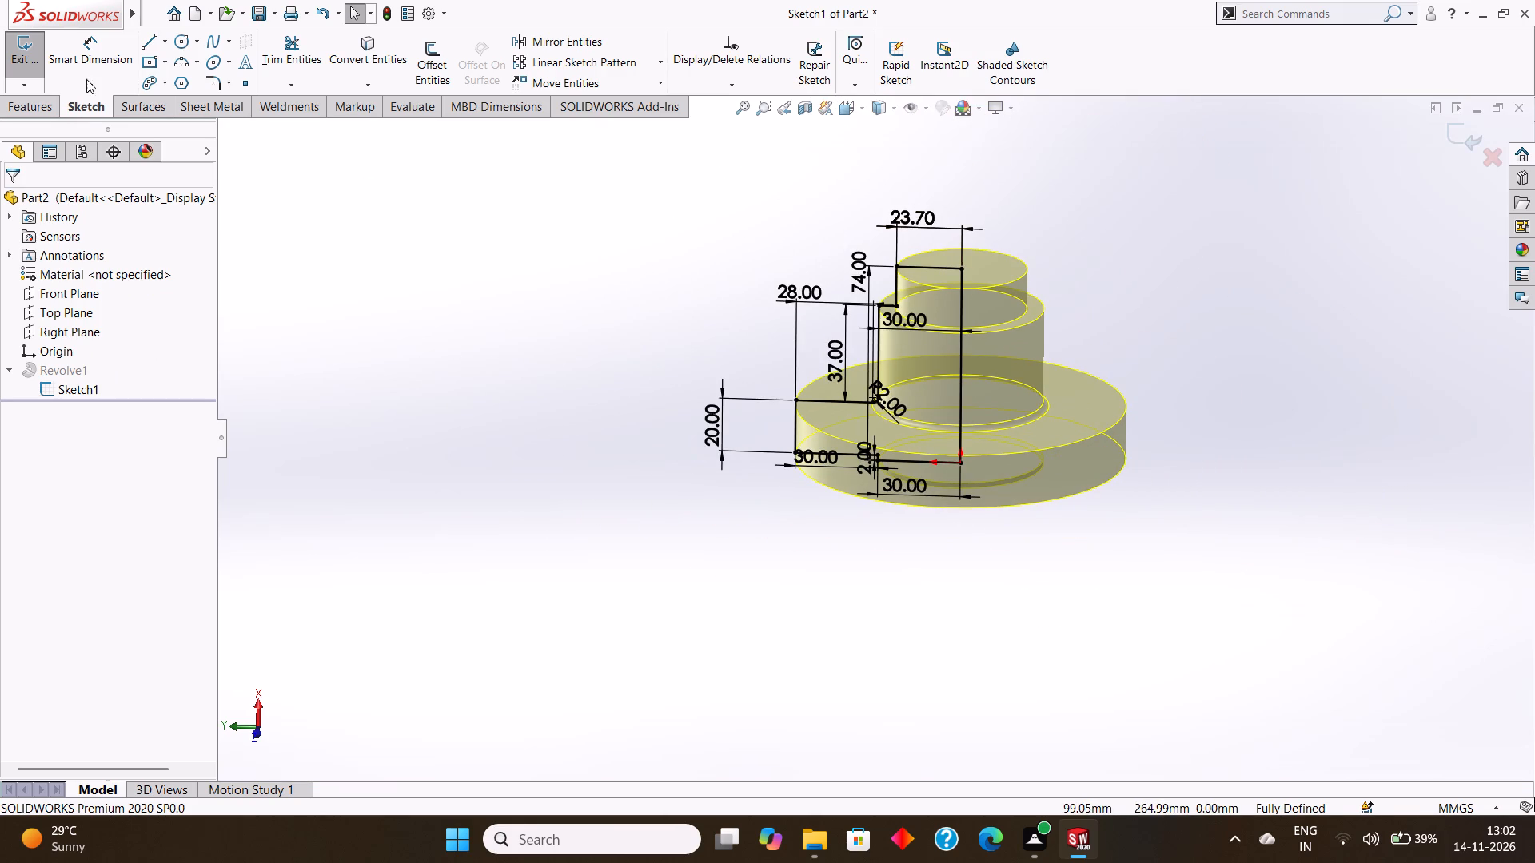
left_click(36, 100)
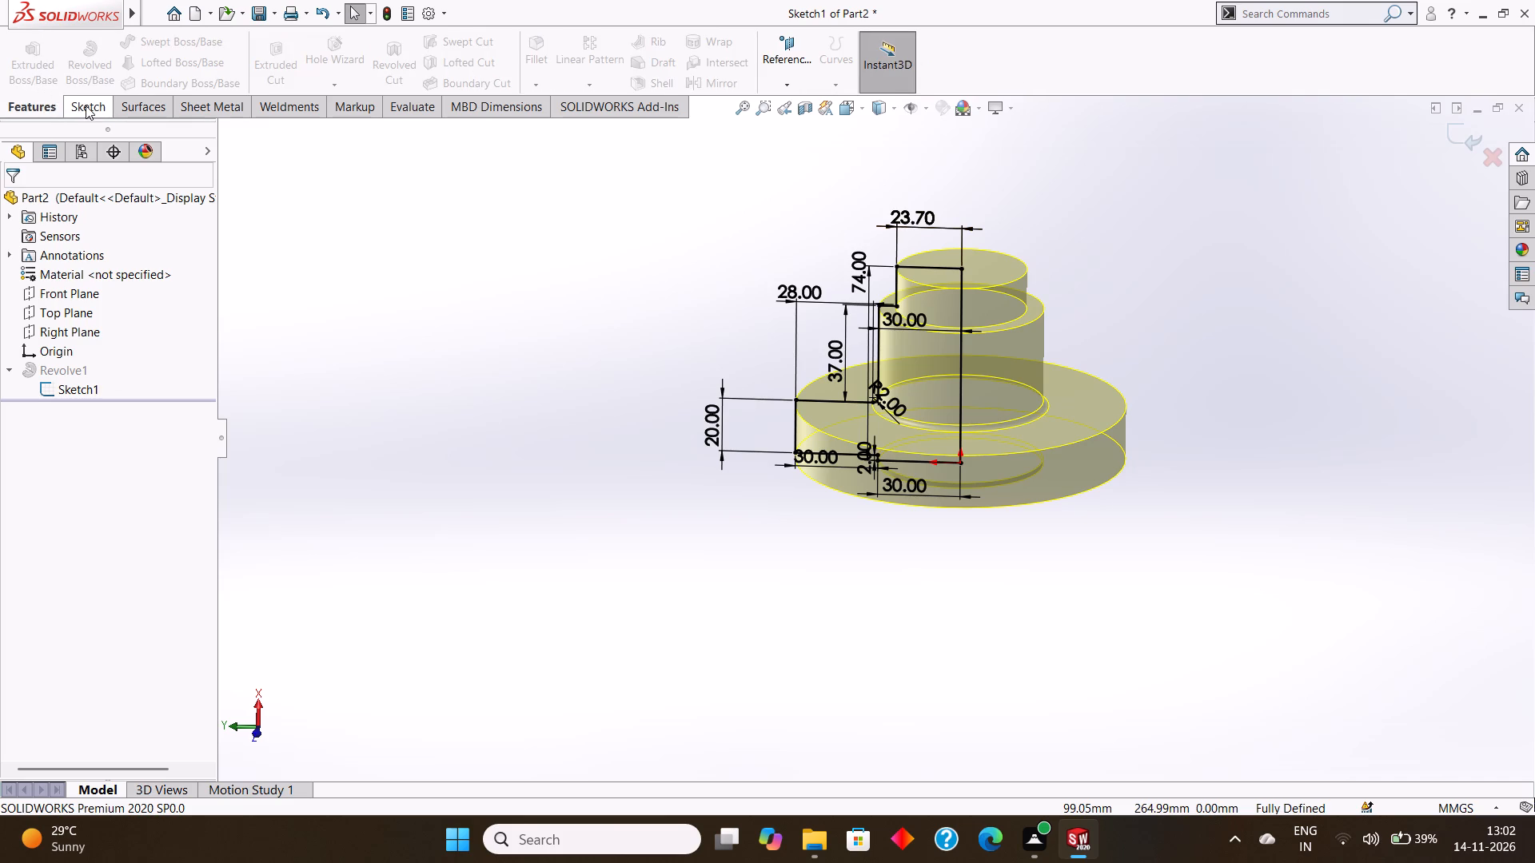
left_click(86, 105)
left_click(22, 56)
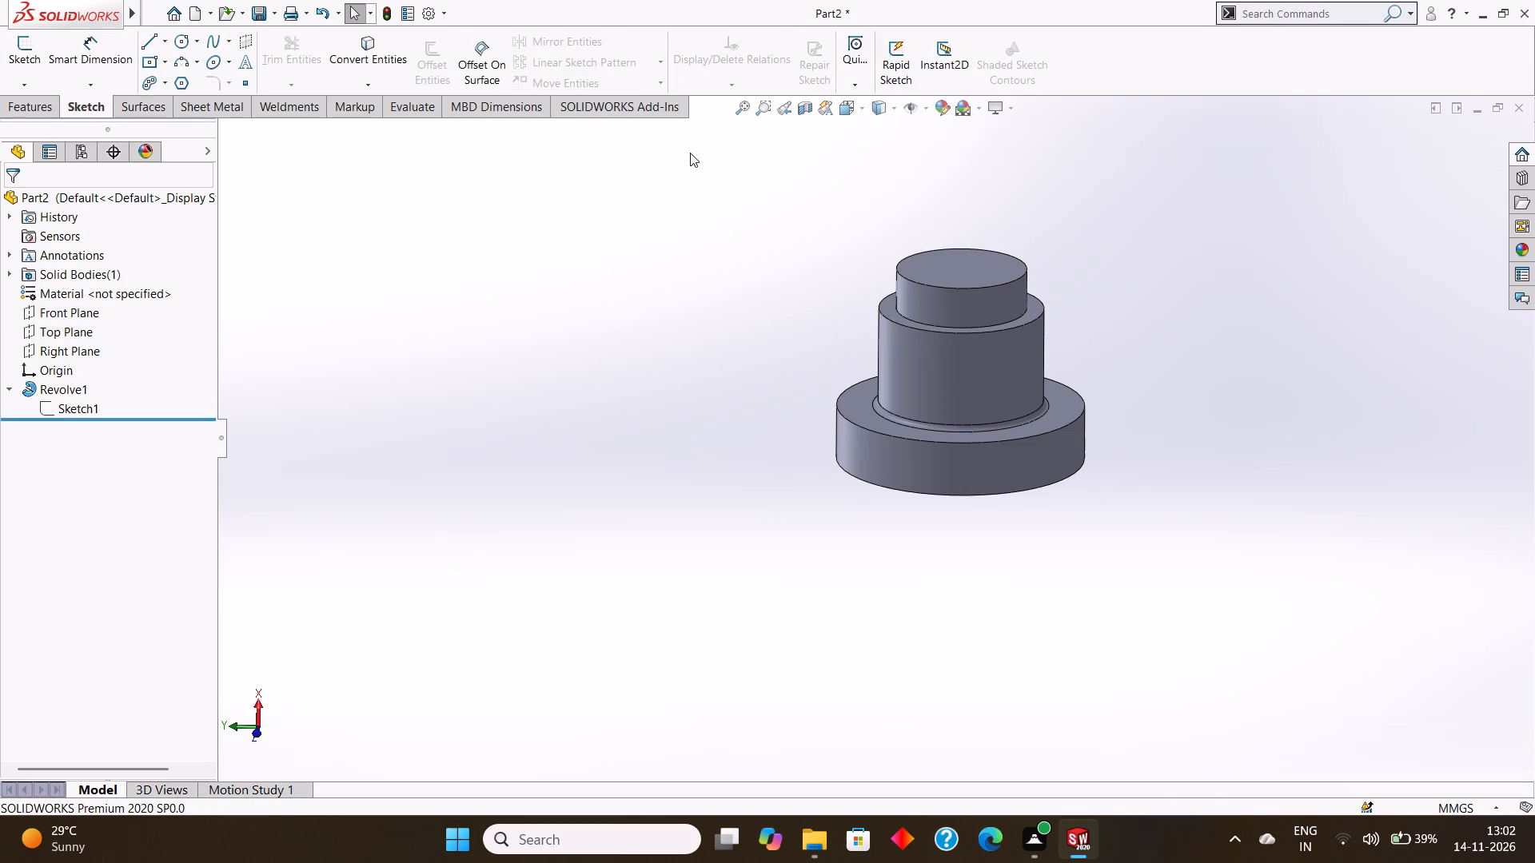
middle_click_drag(1088, 358, 1064, 489)
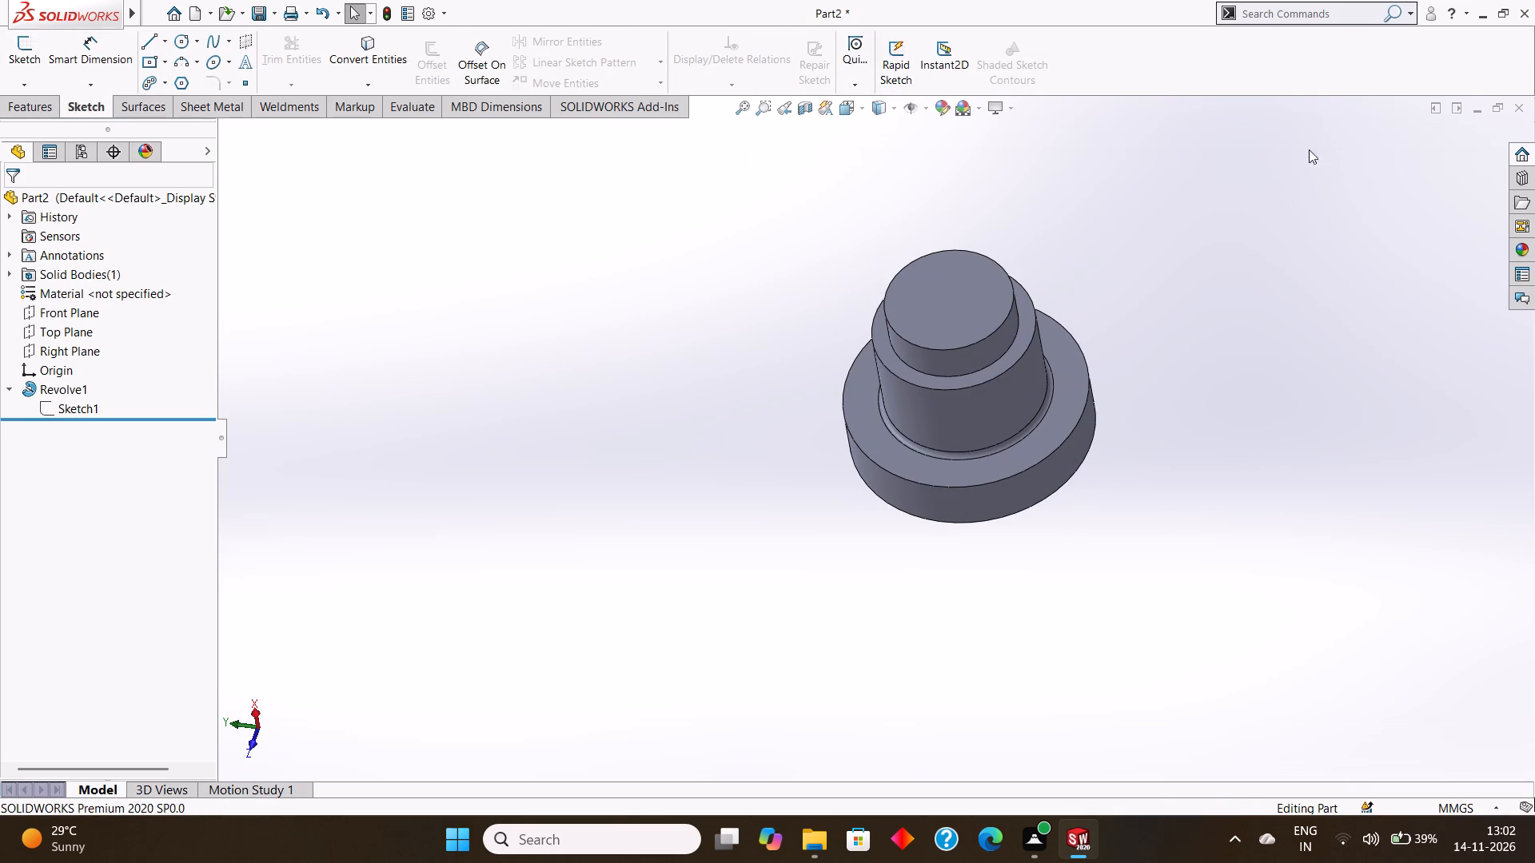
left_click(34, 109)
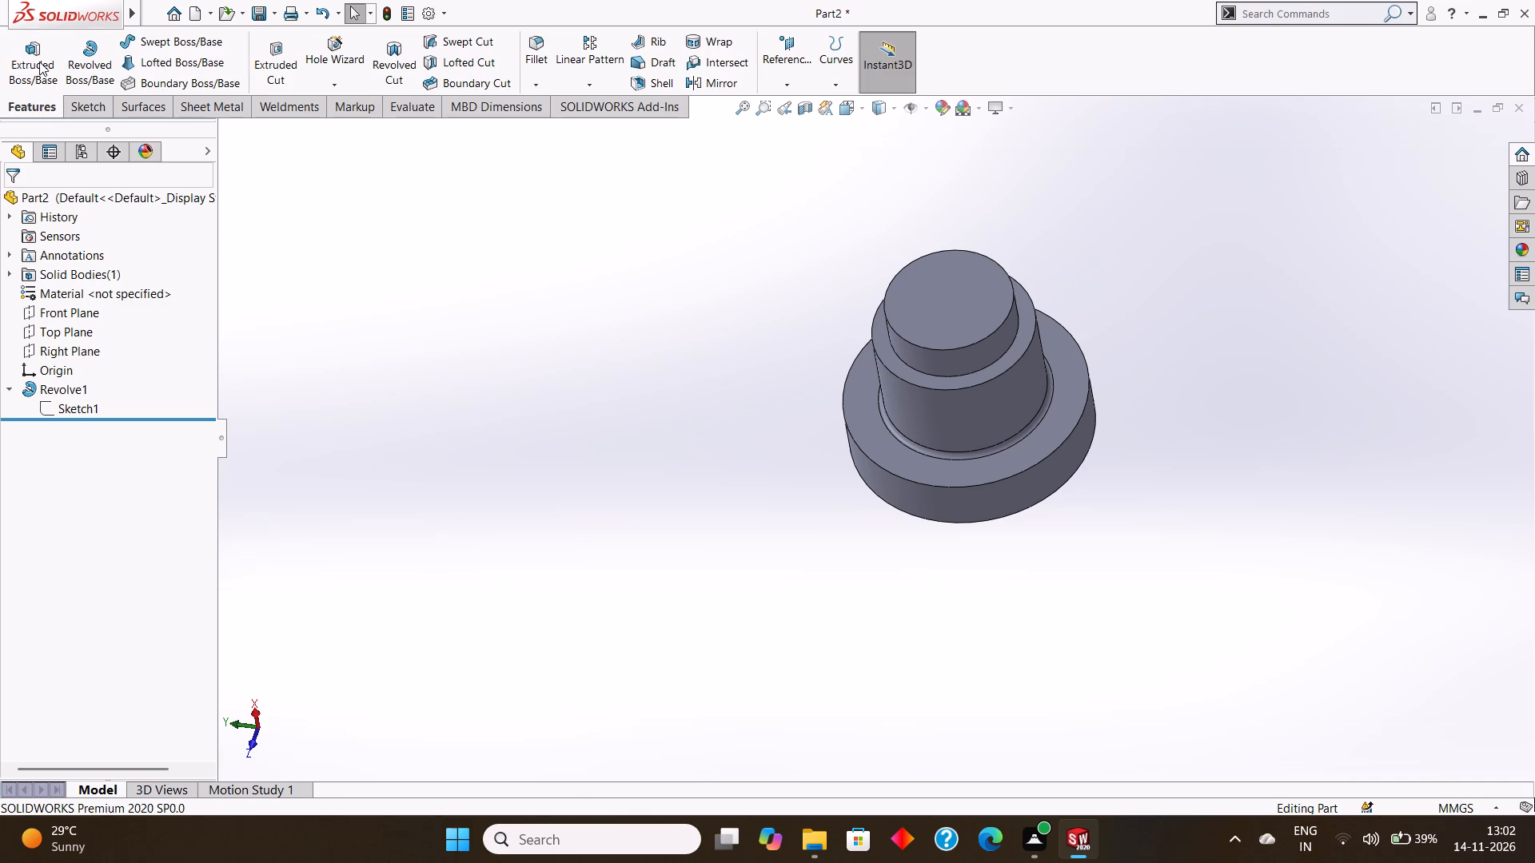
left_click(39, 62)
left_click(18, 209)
Reopen the revolve's profile sketch, view its dimensions against the previewed body, and exit the sketch.
left_click(58, 416)
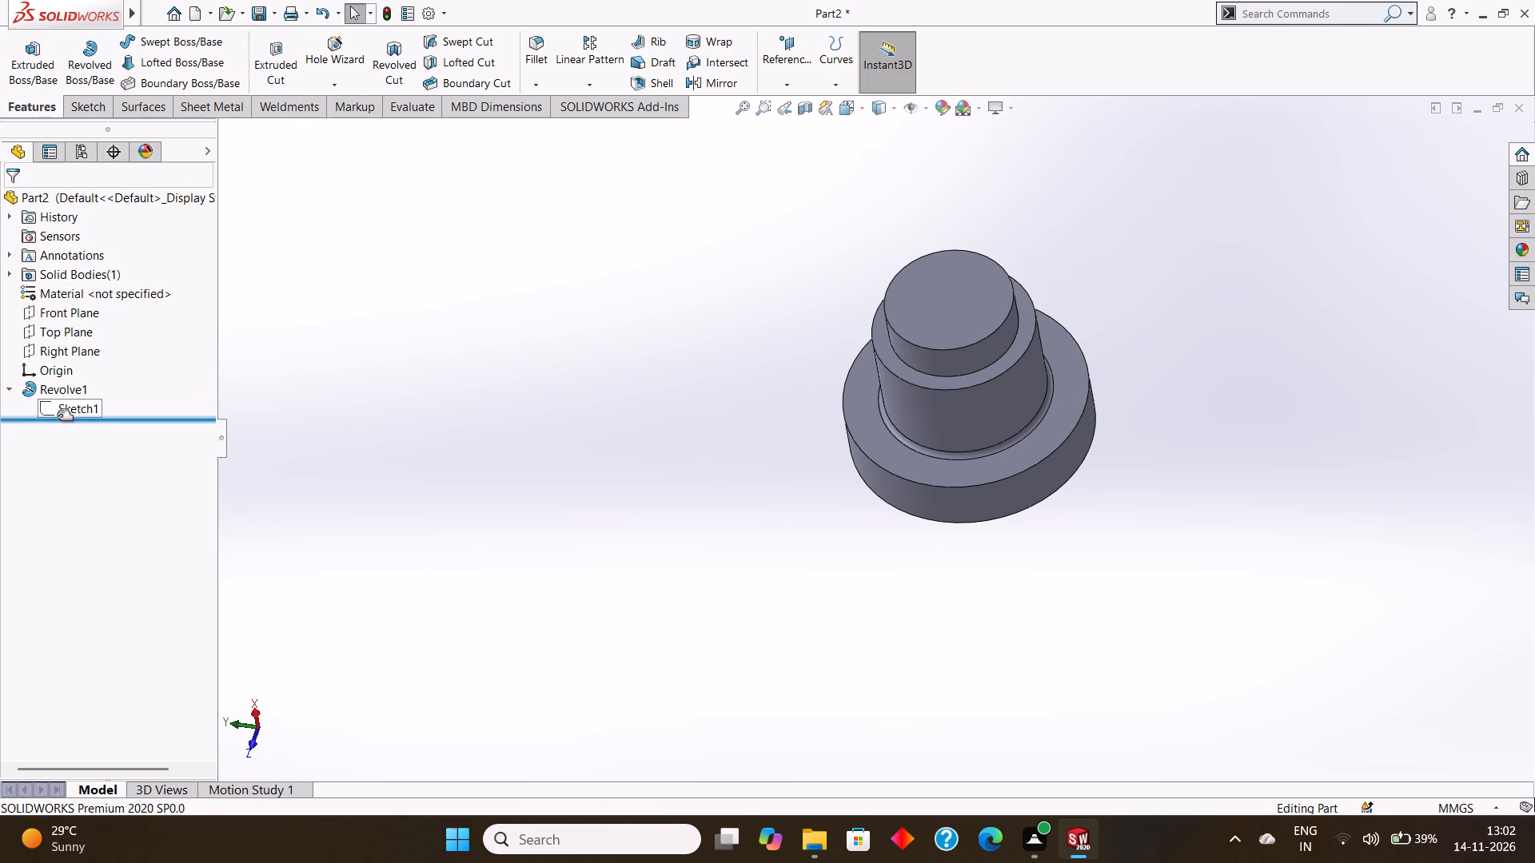
left_click(78, 408)
left_click(86, 364)
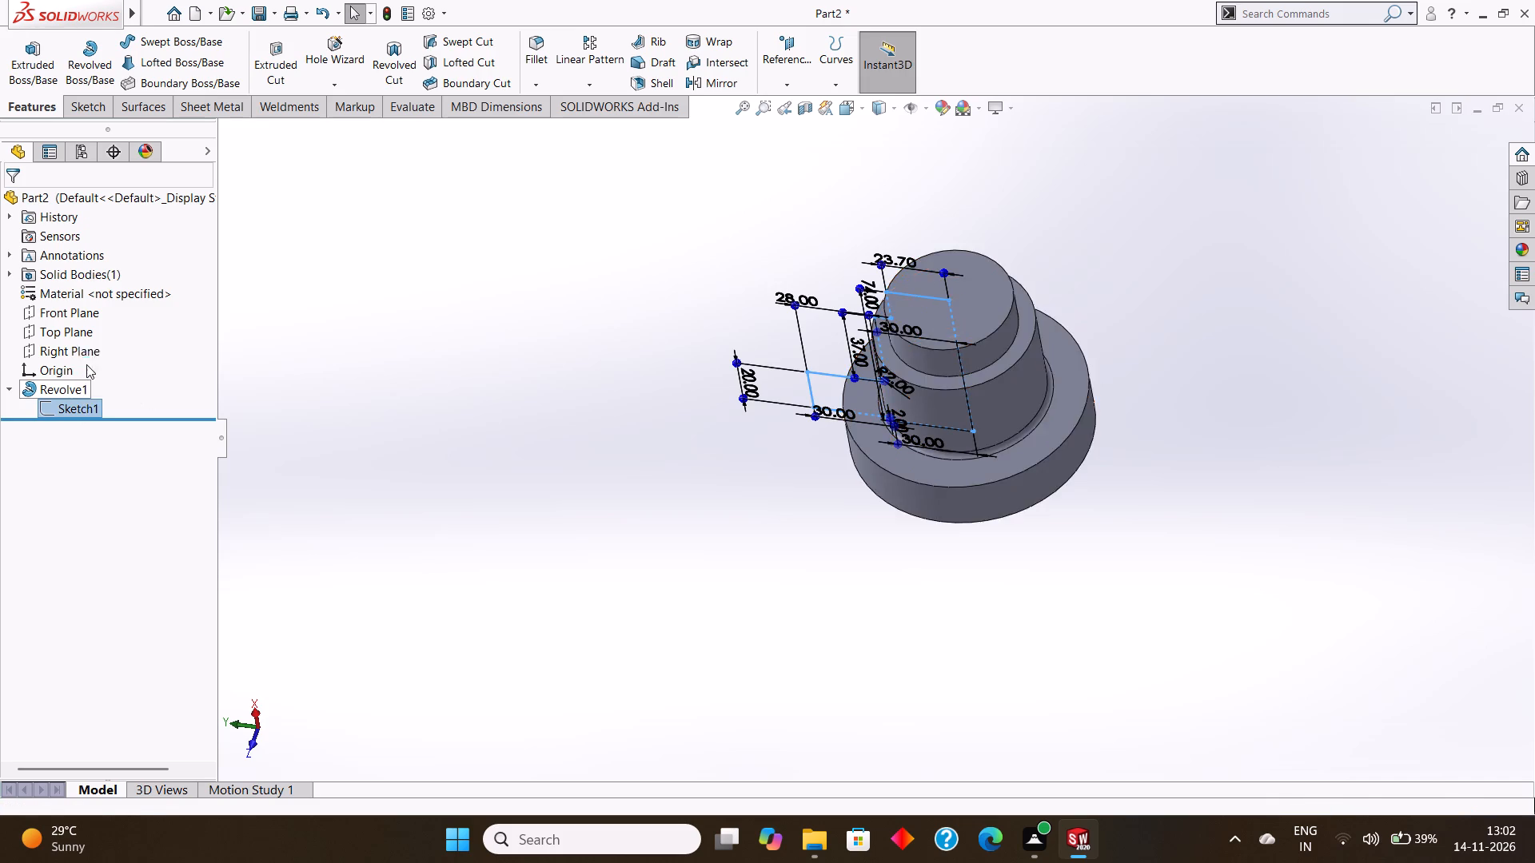
middle_click_drag(785, 469, 785, 388)
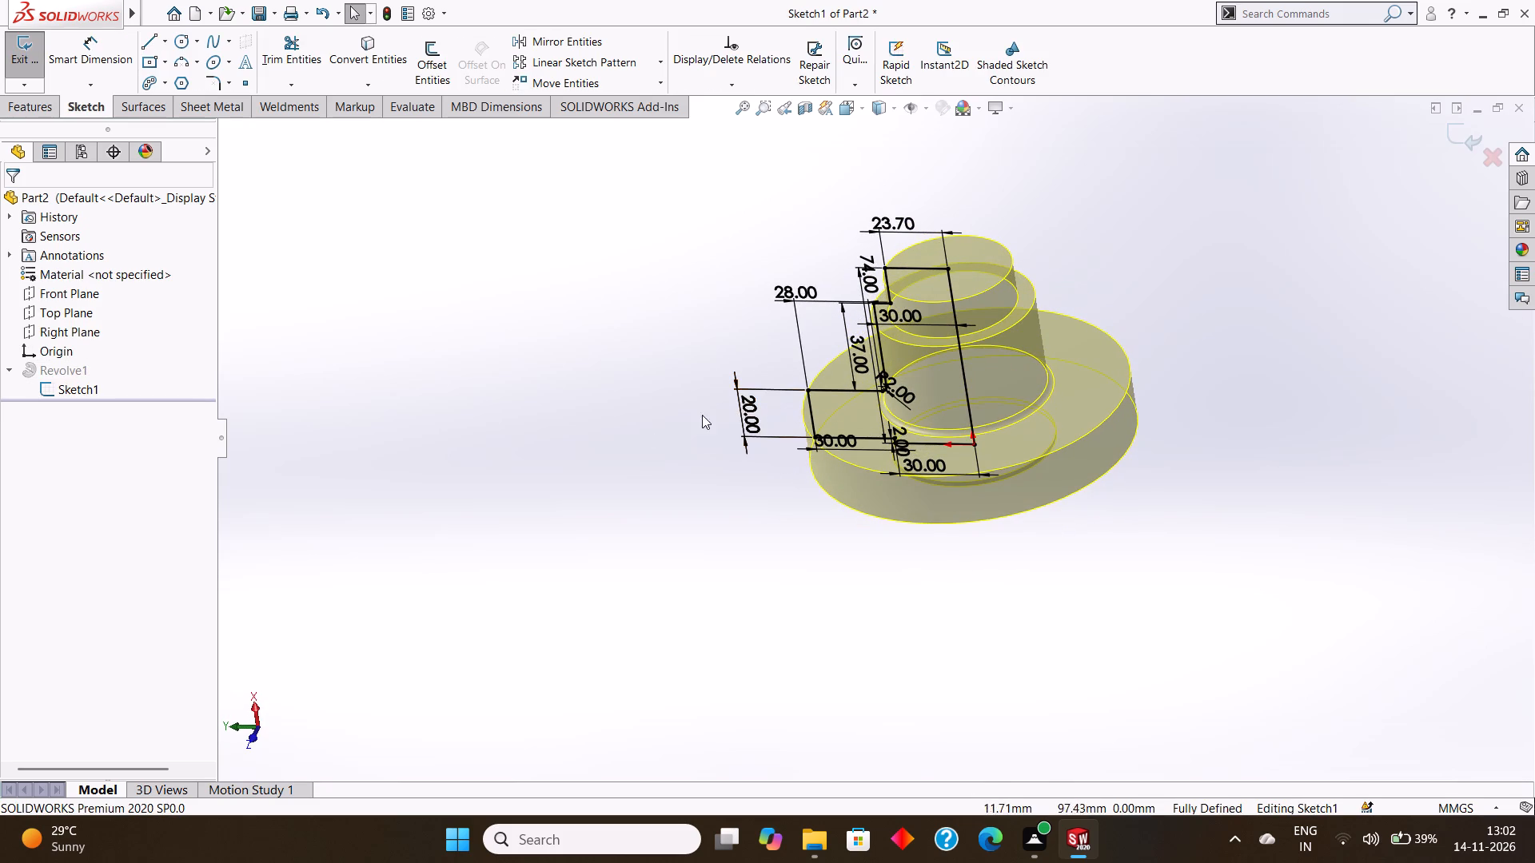
left_click(67, 432)
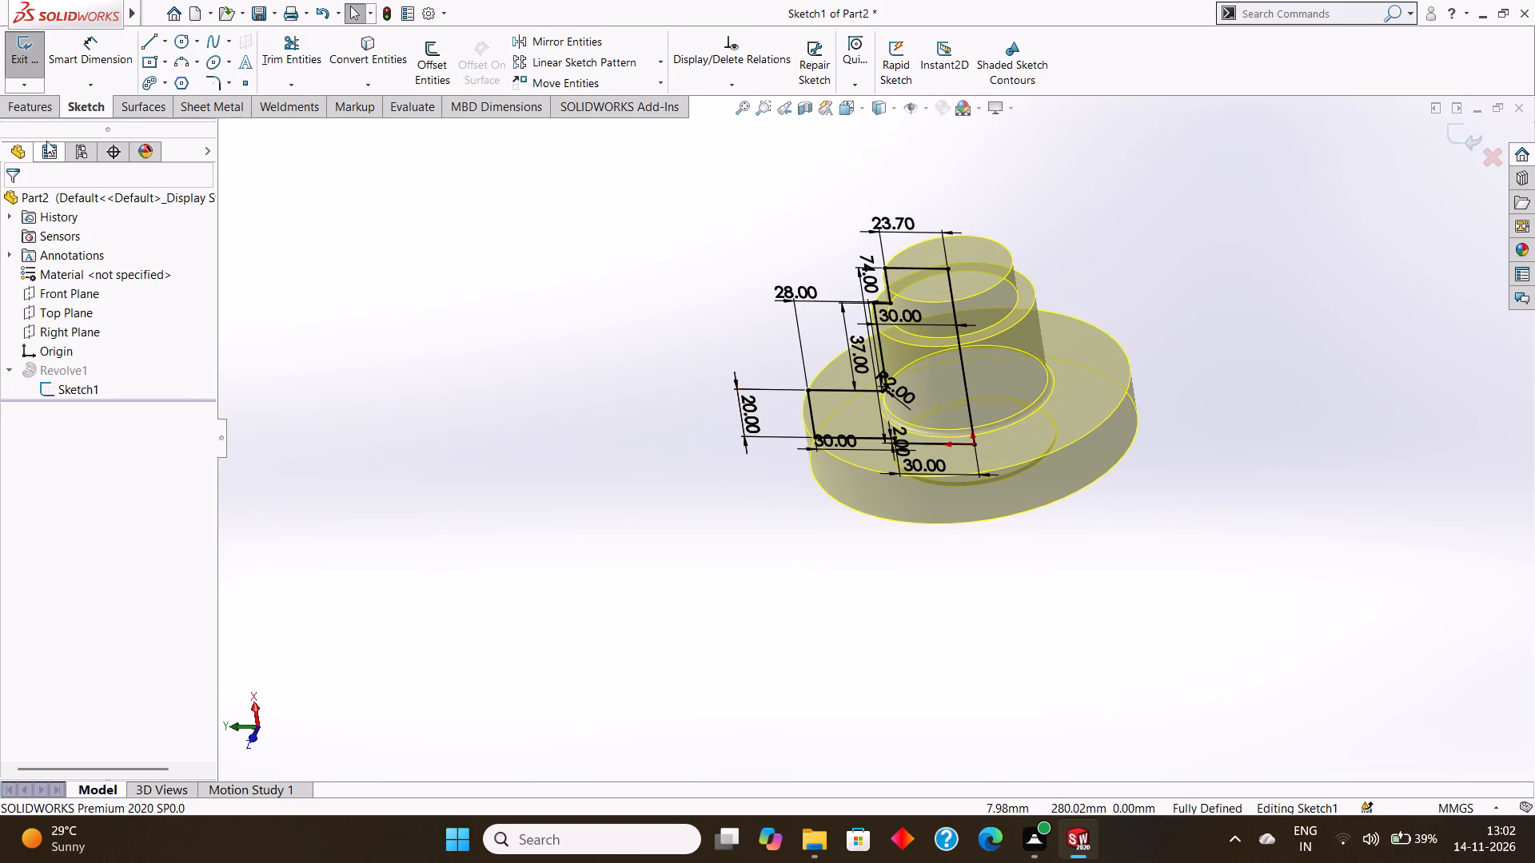
left_click(34, 62)
left_click(496, 347)
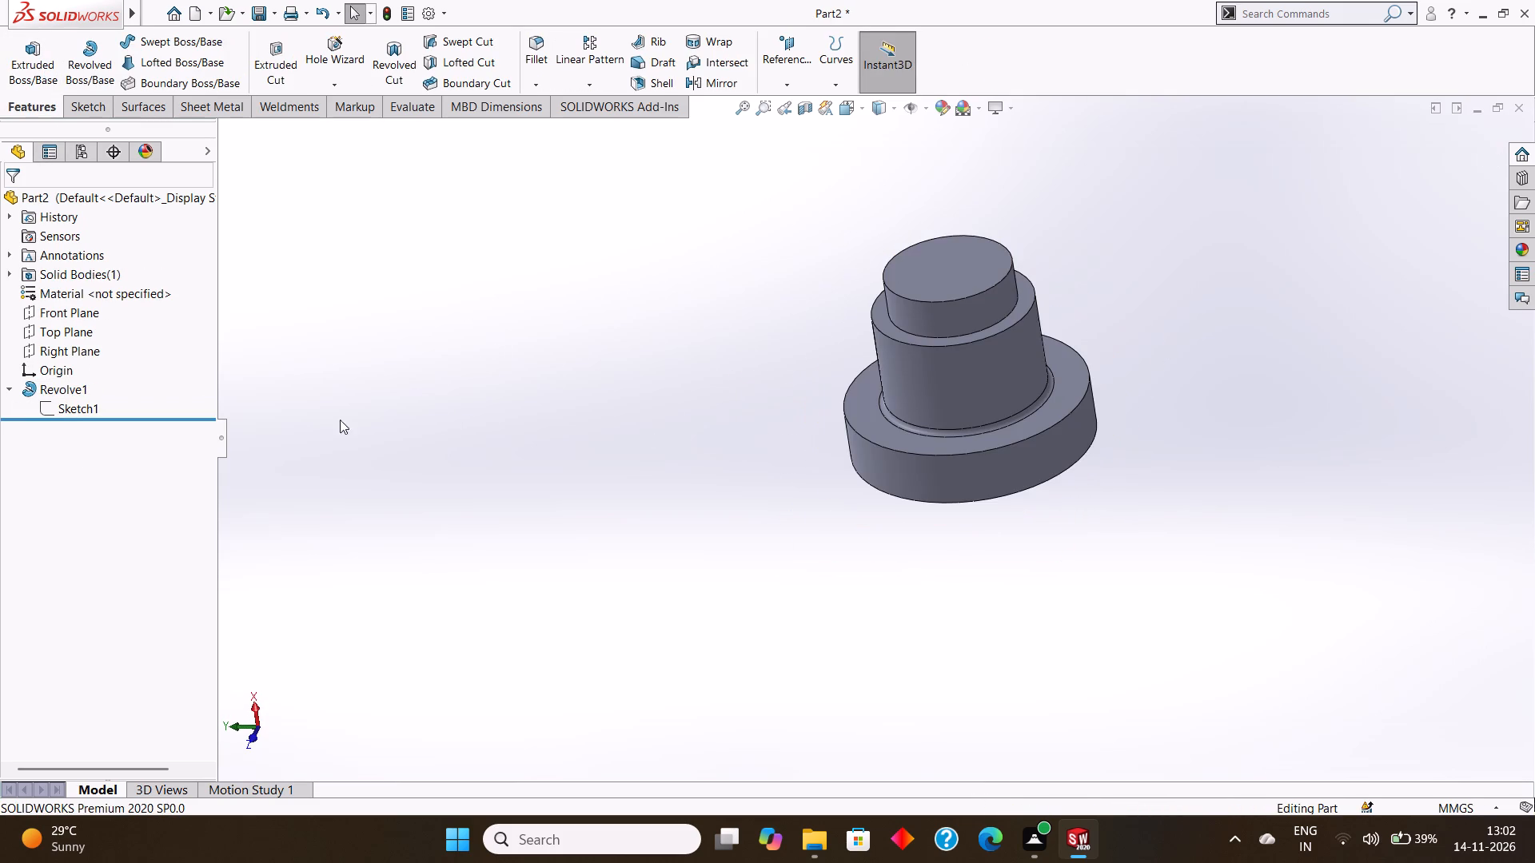
Delete the revolve feature while keeping its profile sketch.
left_click(56, 388)
right_click(56, 388)
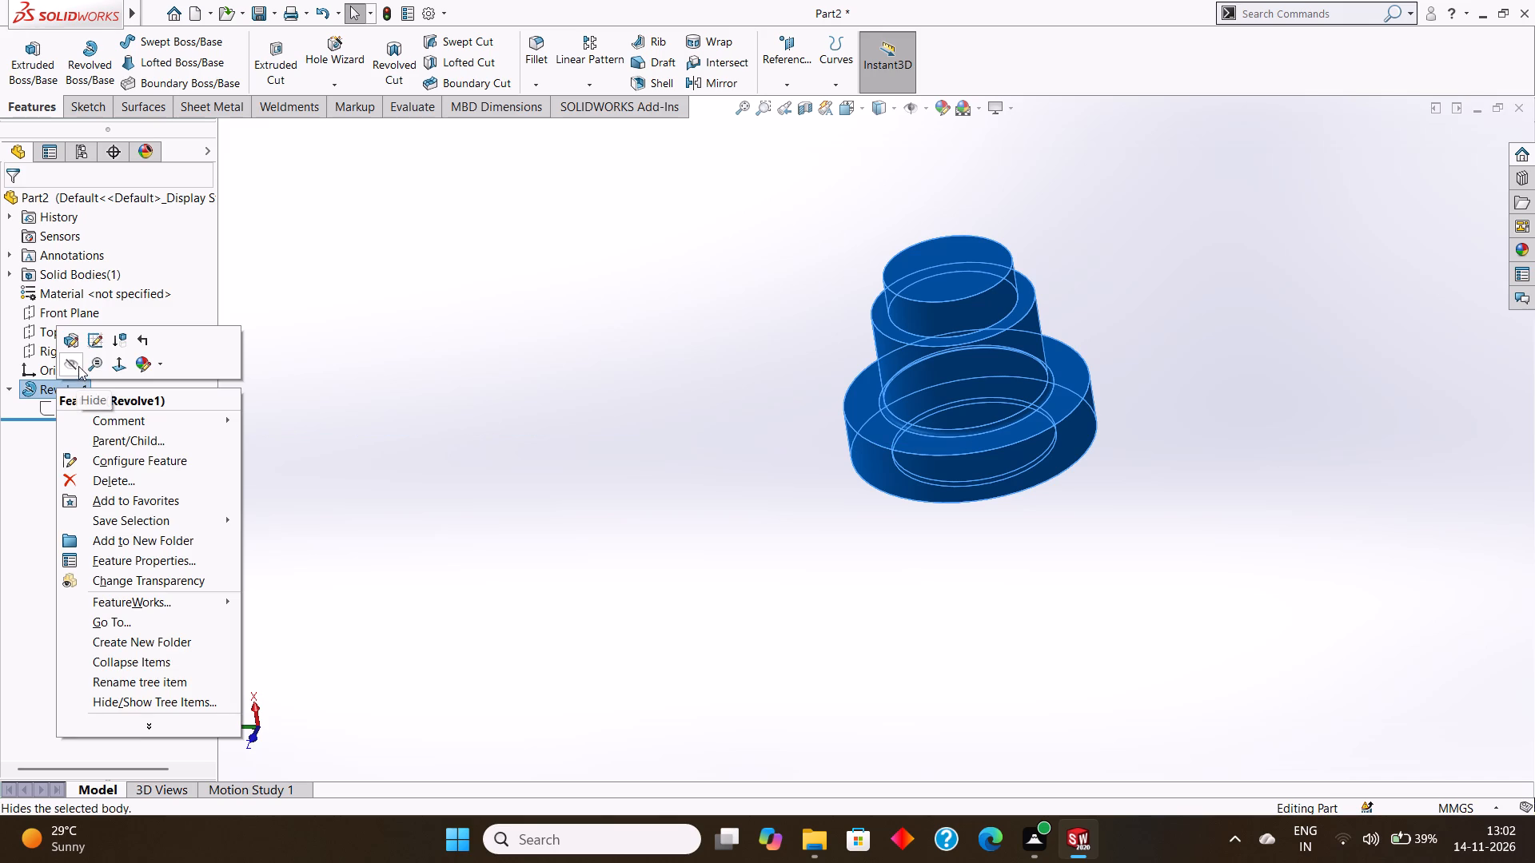
left_click(86, 478)
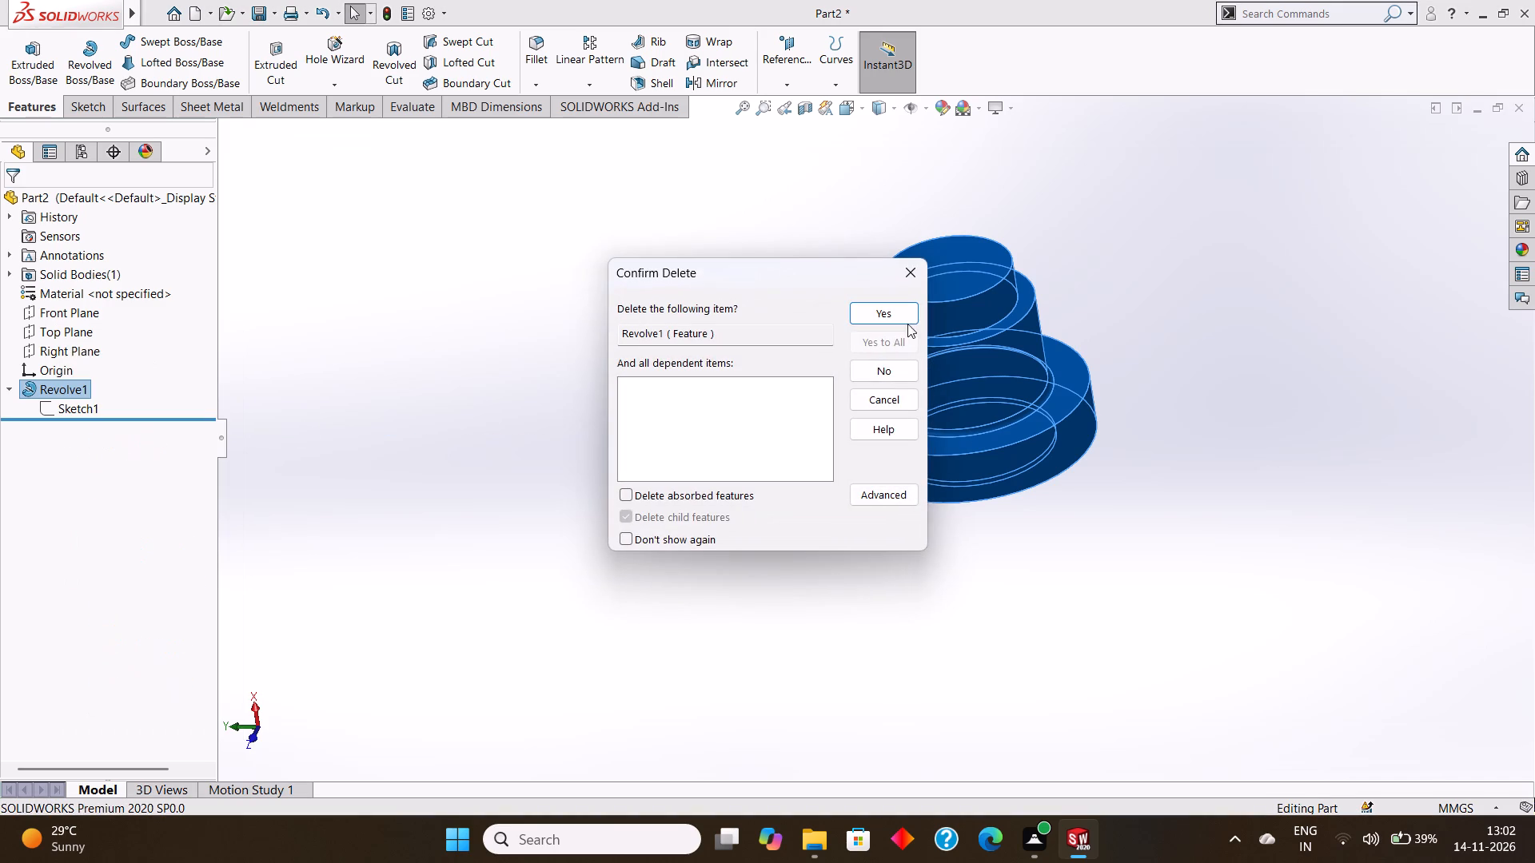
left_click(902, 315)
Open the remaining stepped profile sketch for editing.
scroll(804, 475, "up", 1)
middle_click_drag(874, 491, 882, 502)
left_click(96, 105)
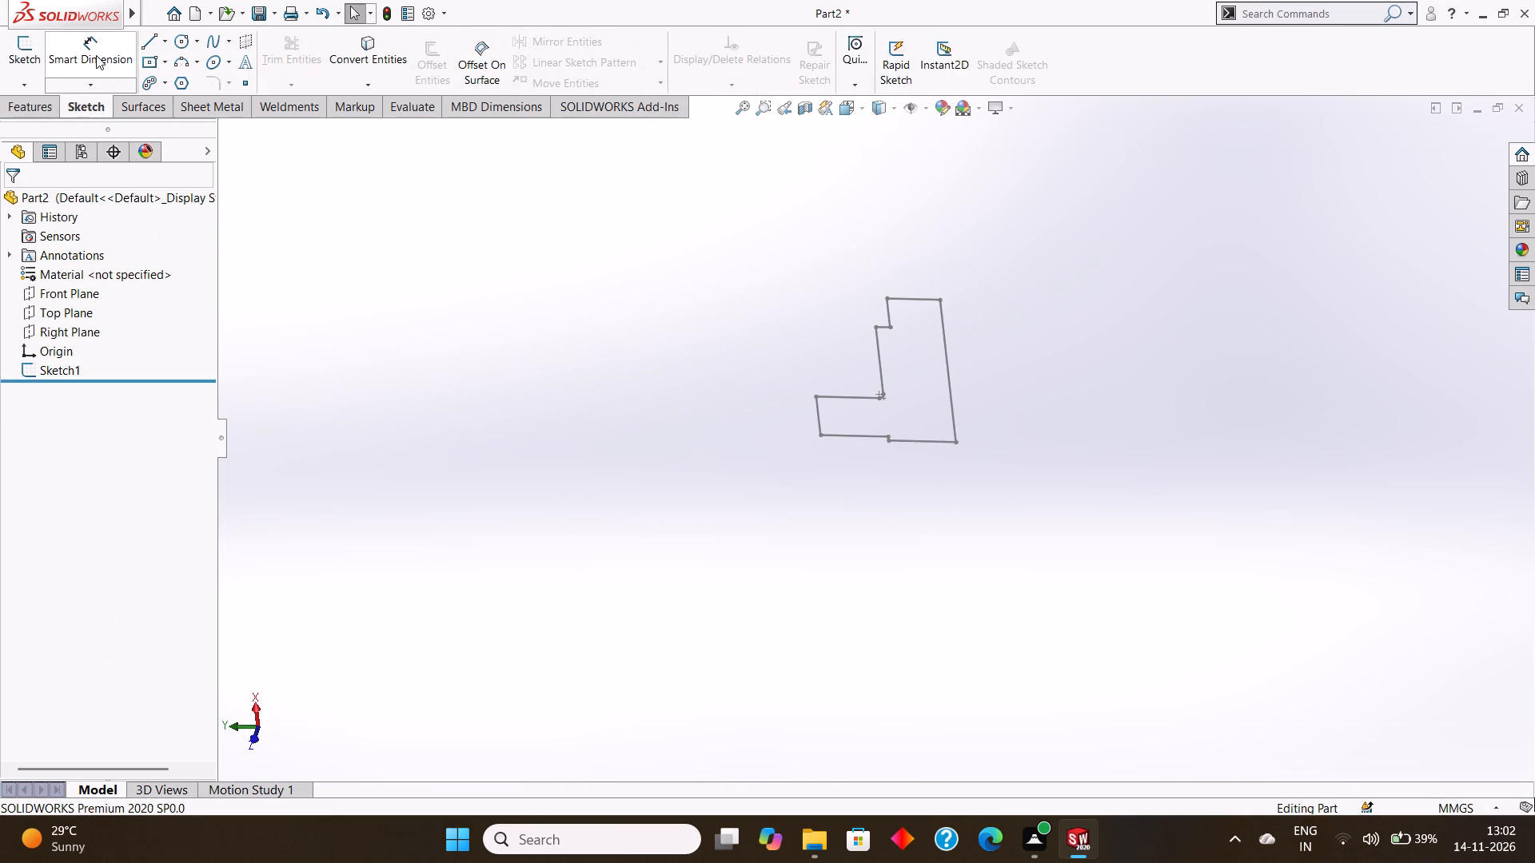
left_click(36, 62)
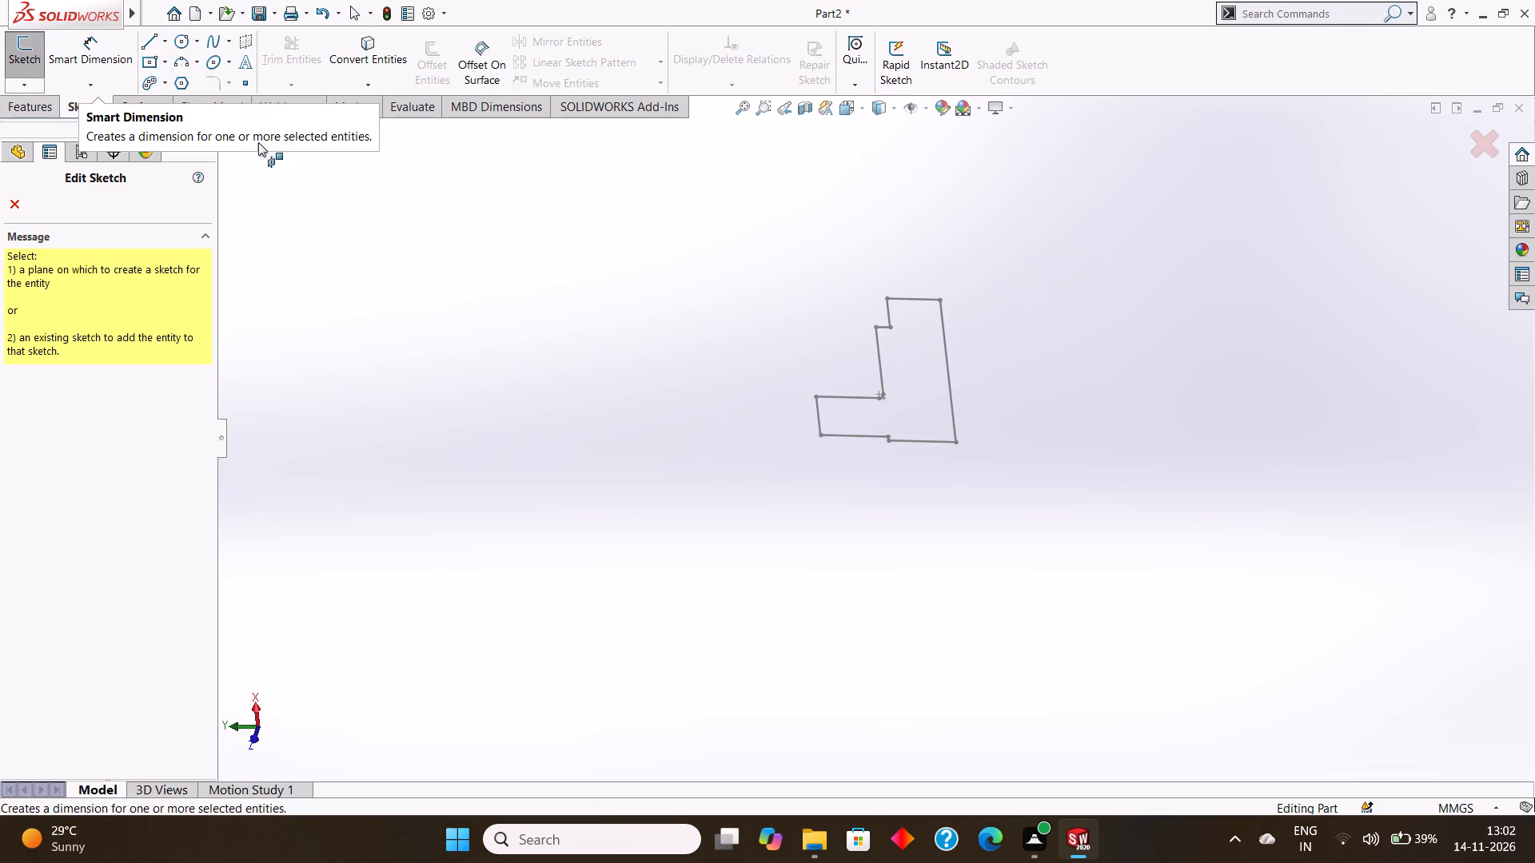
left_click(908, 443)
scroll(922, 475, "down", 2)
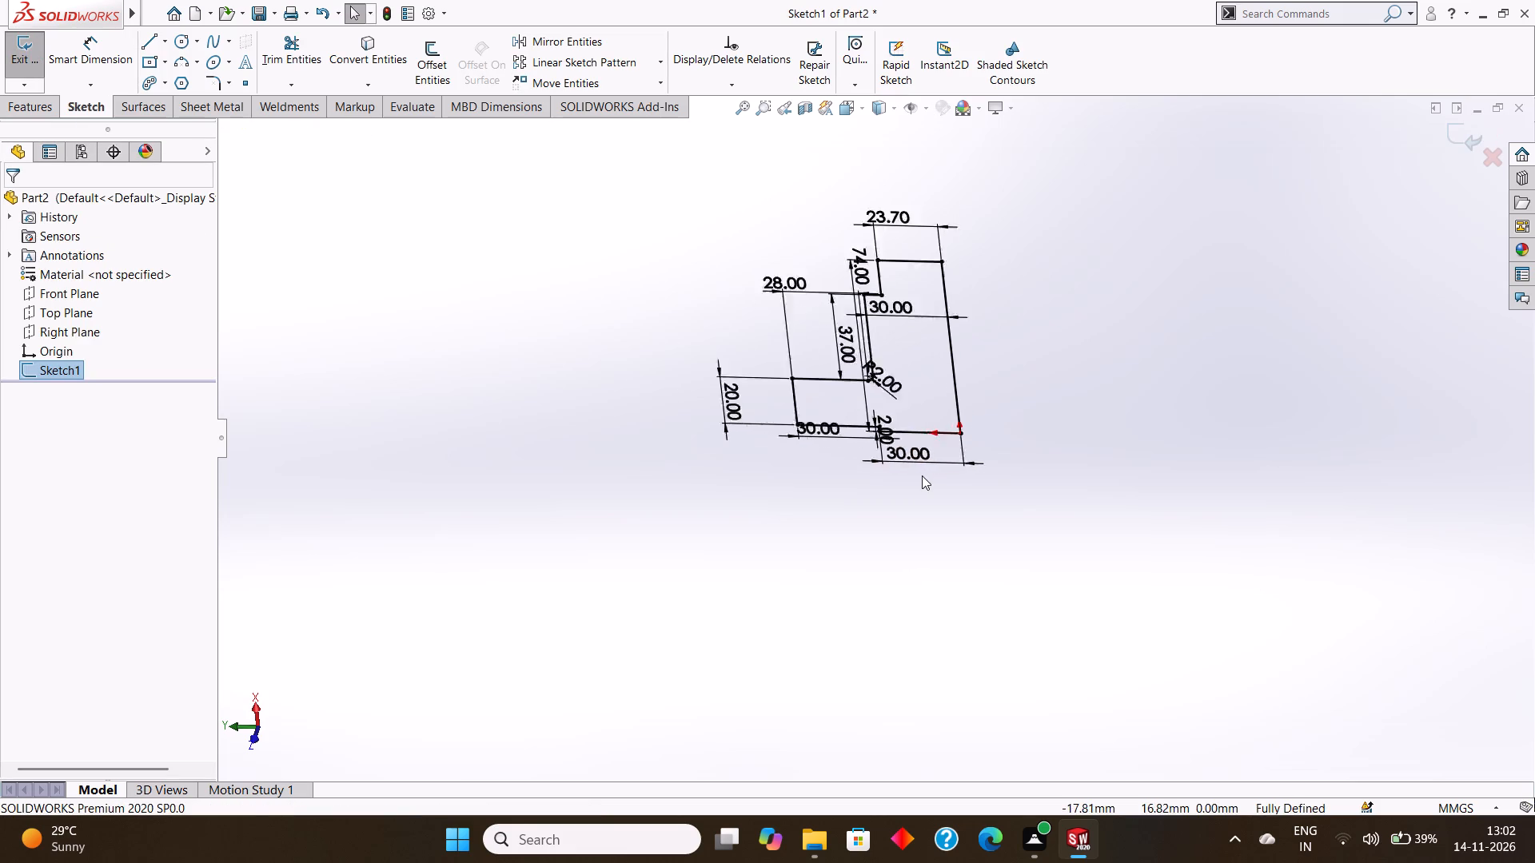
scroll(922, 475, "down", 1)
middle_click_drag(899, 462, 908, 407)
scroll(926, 439, "up", 1)
middle_click_drag(927, 442, 931, 417)
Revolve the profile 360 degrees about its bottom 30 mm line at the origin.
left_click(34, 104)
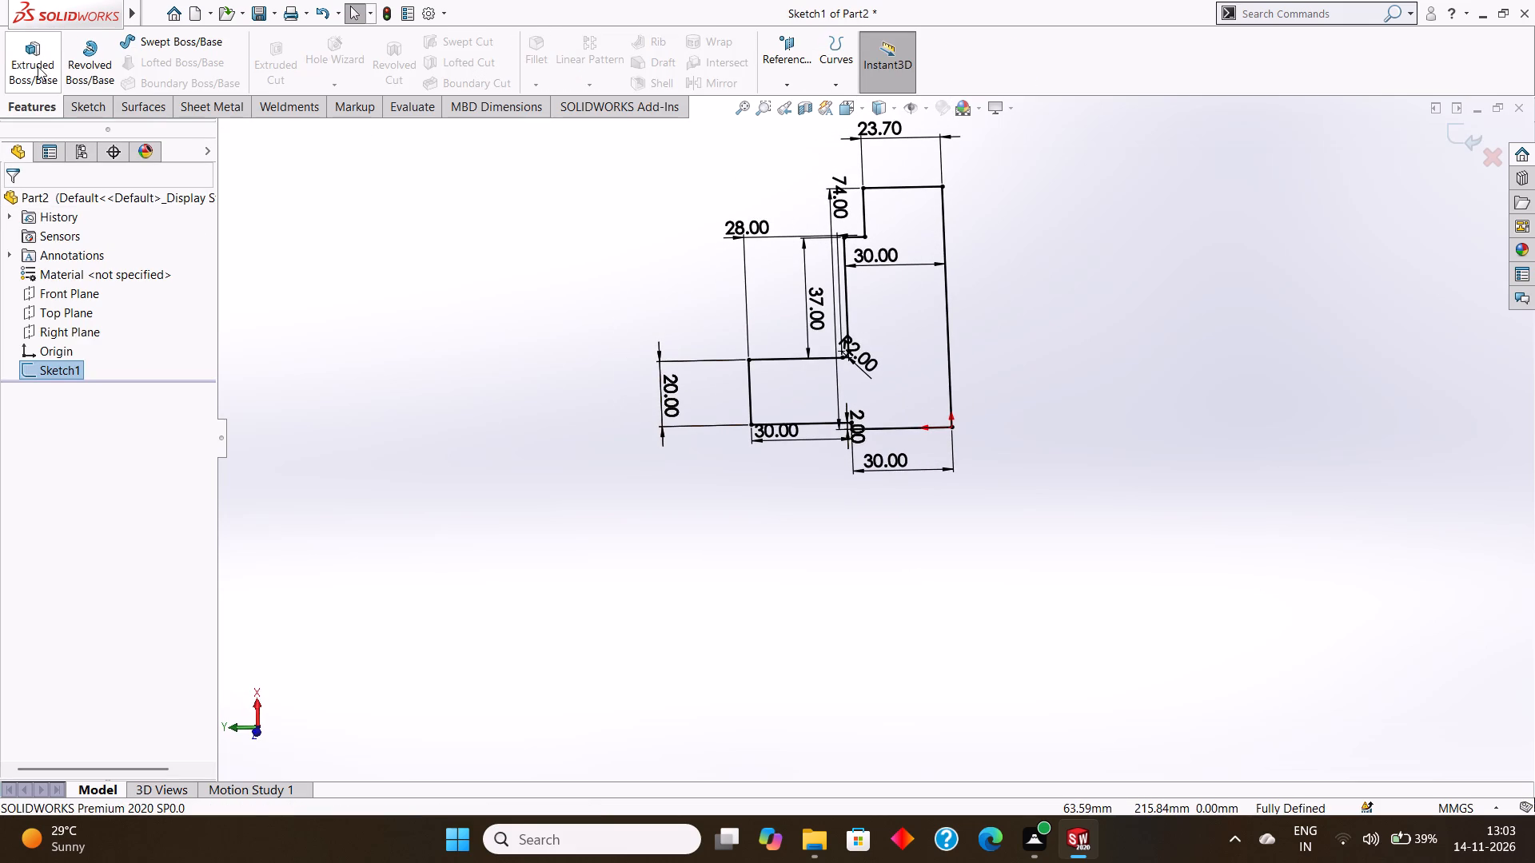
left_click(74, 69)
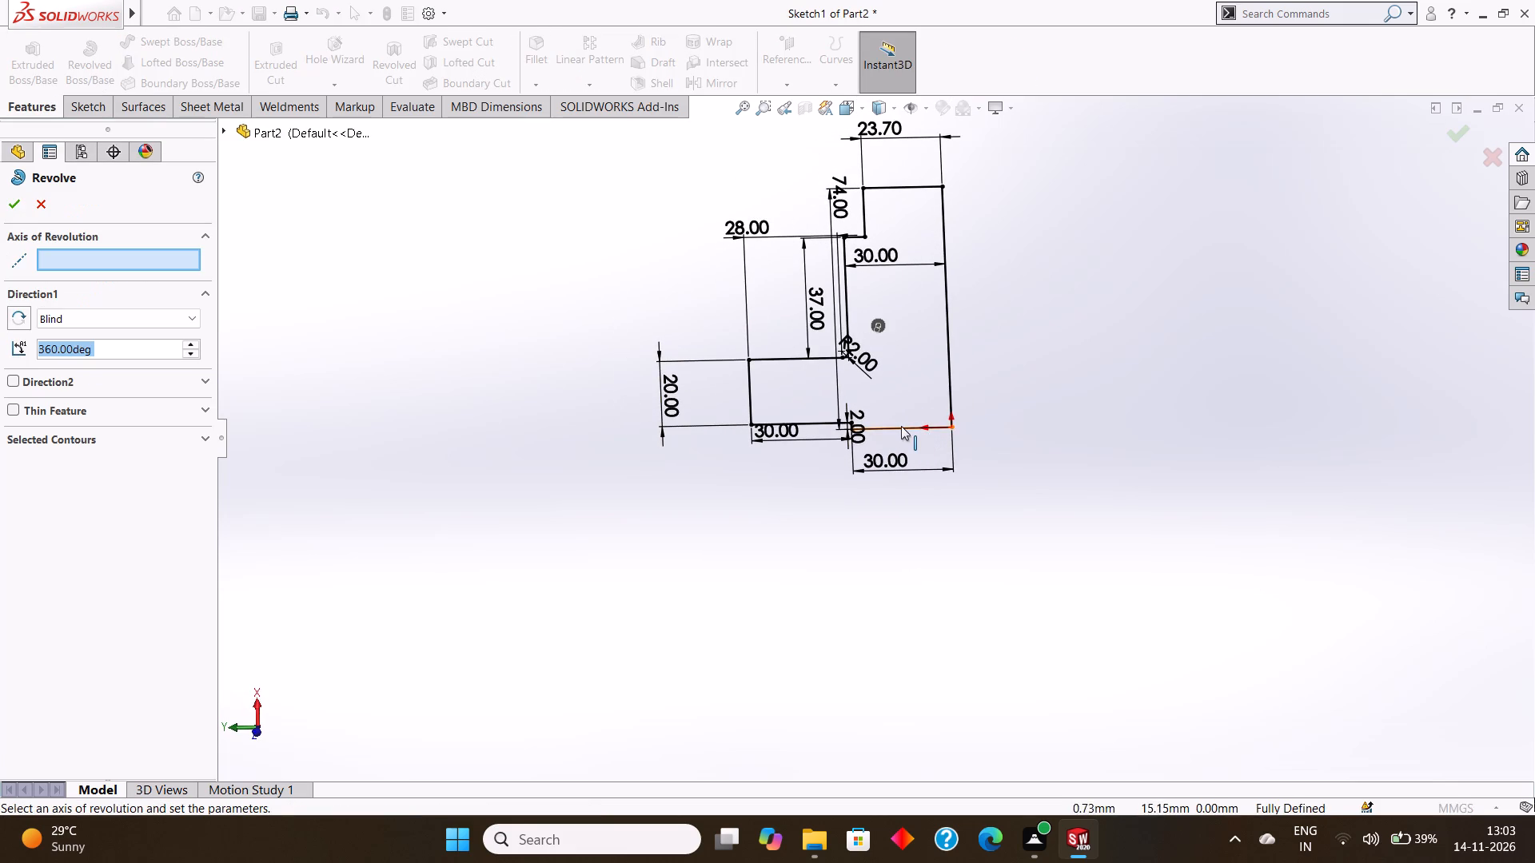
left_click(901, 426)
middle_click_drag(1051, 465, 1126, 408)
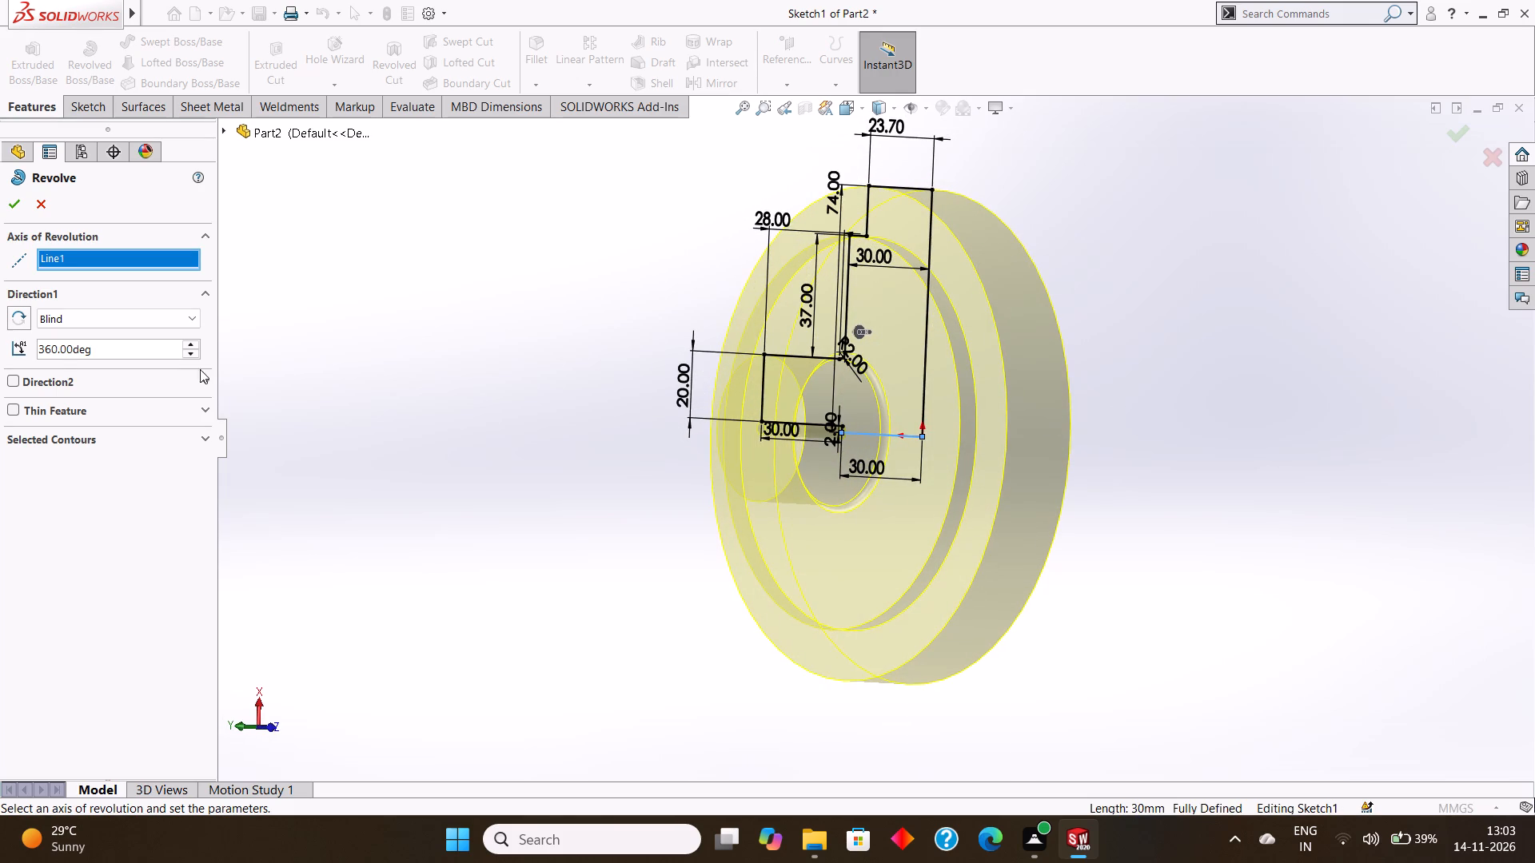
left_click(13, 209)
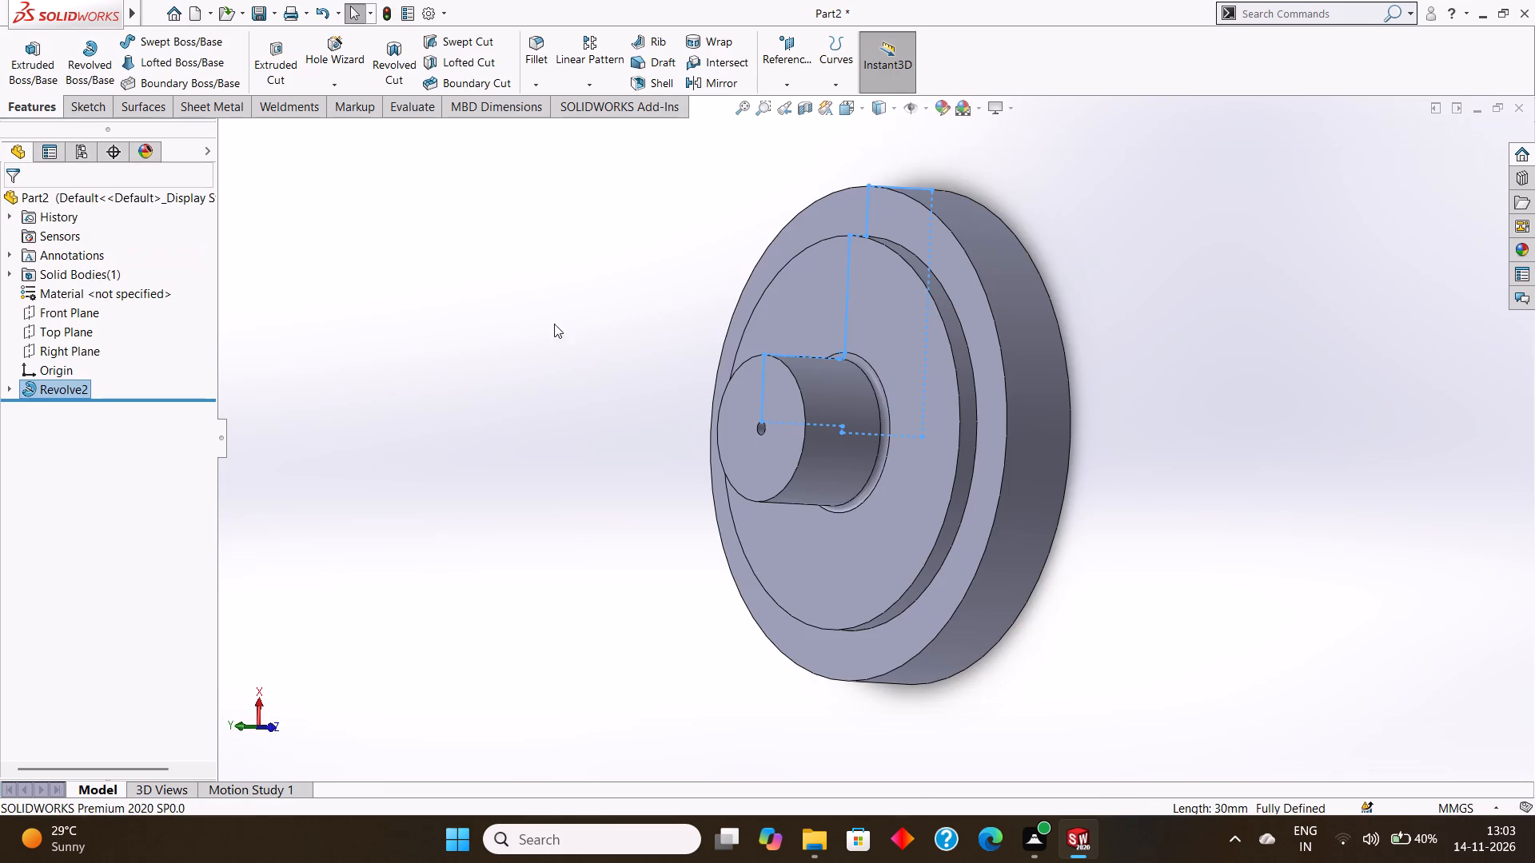
Examine the new revolved body from several angles, especially the small central hole in the end face of the boss.
left_click(1302, 354)
scroll(1280, 365, "up", 1)
middle_click_drag(1278, 365, 1132, 567)
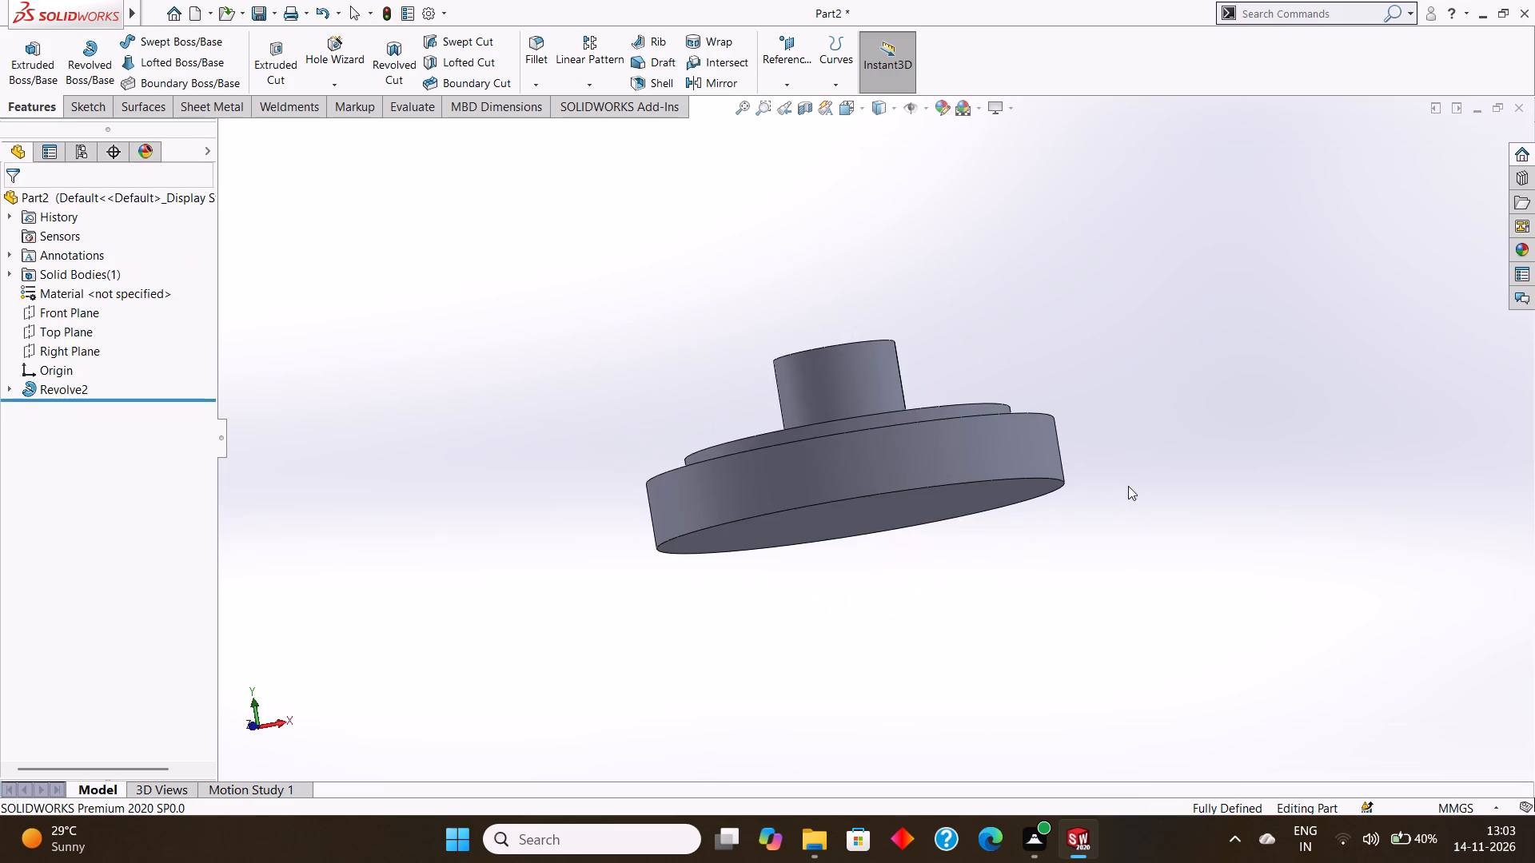
middle_click_drag(1128, 486, 1165, 603)
scroll(1149, 568, "up", 2)
middle_click_drag(1149, 566, 1232, 478)
scroll(1043, 418, "down", 2)
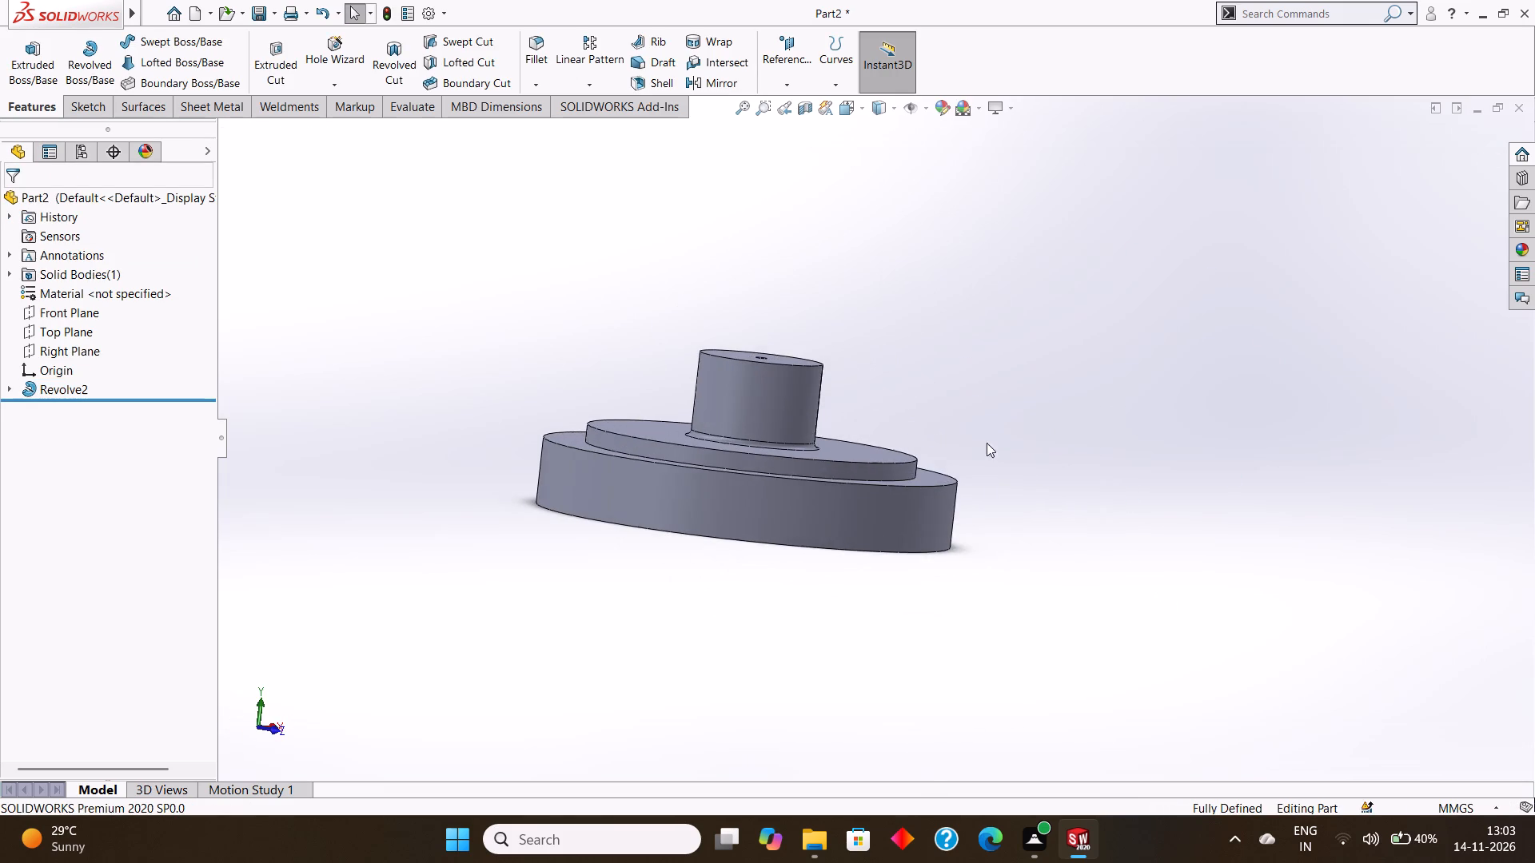
middle_click_drag(849, 366, 855, 551)
scroll(849, 366, "down", 1)
scroll(729, 409, "down", 3)
middle_click_drag(799, 396, 795, 523)
scroll(797, 522, "down", 1)
scroll(775, 388, "down", 2)
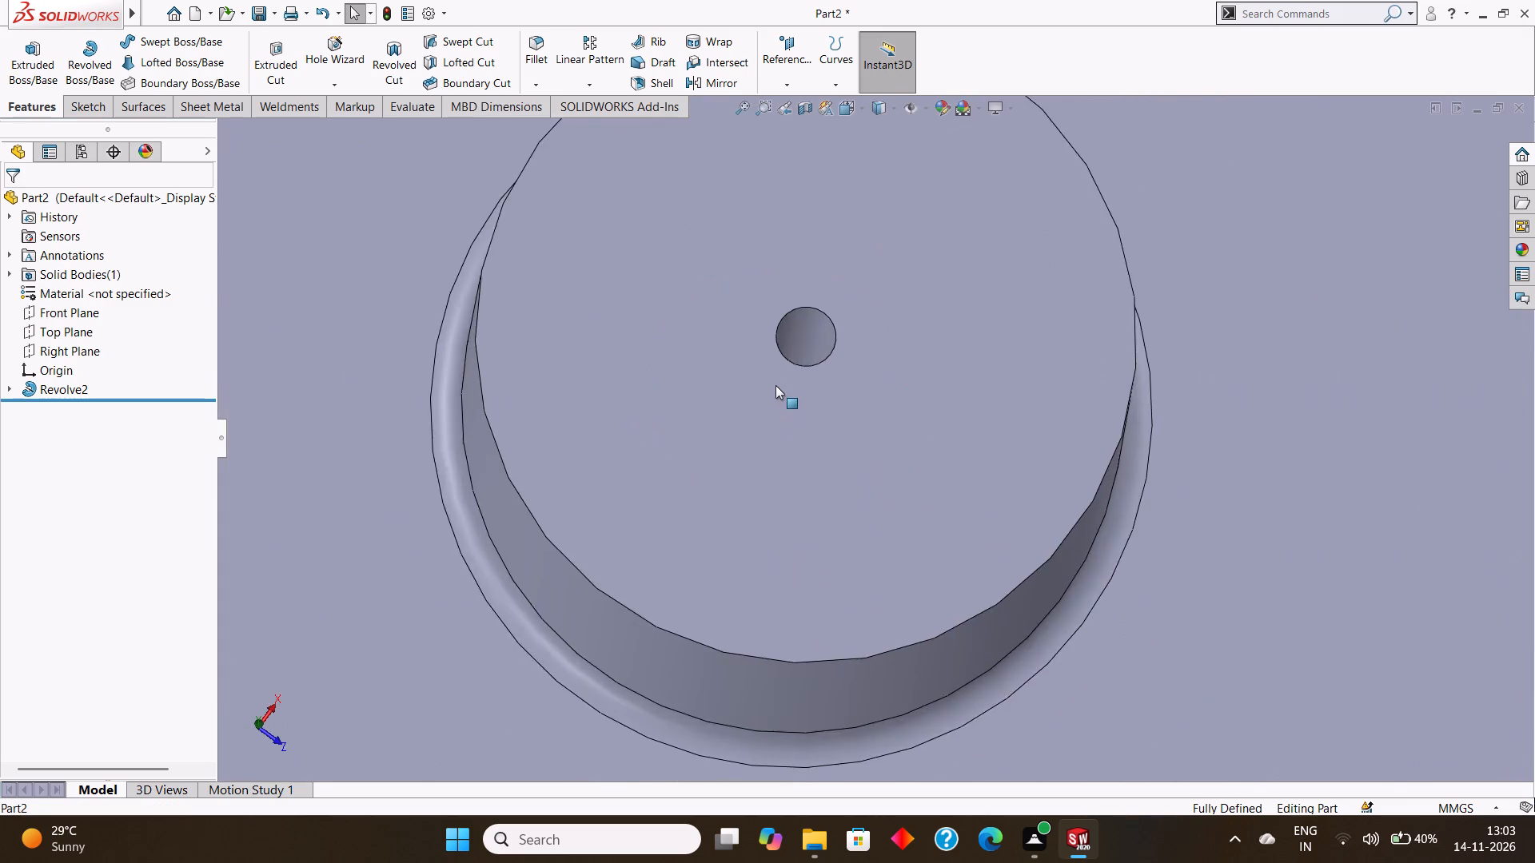
scroll(775, 385, "down", 6)
middle_click_drag(831, 430, 812, 336)
scroll(840, 353, "up", 5)
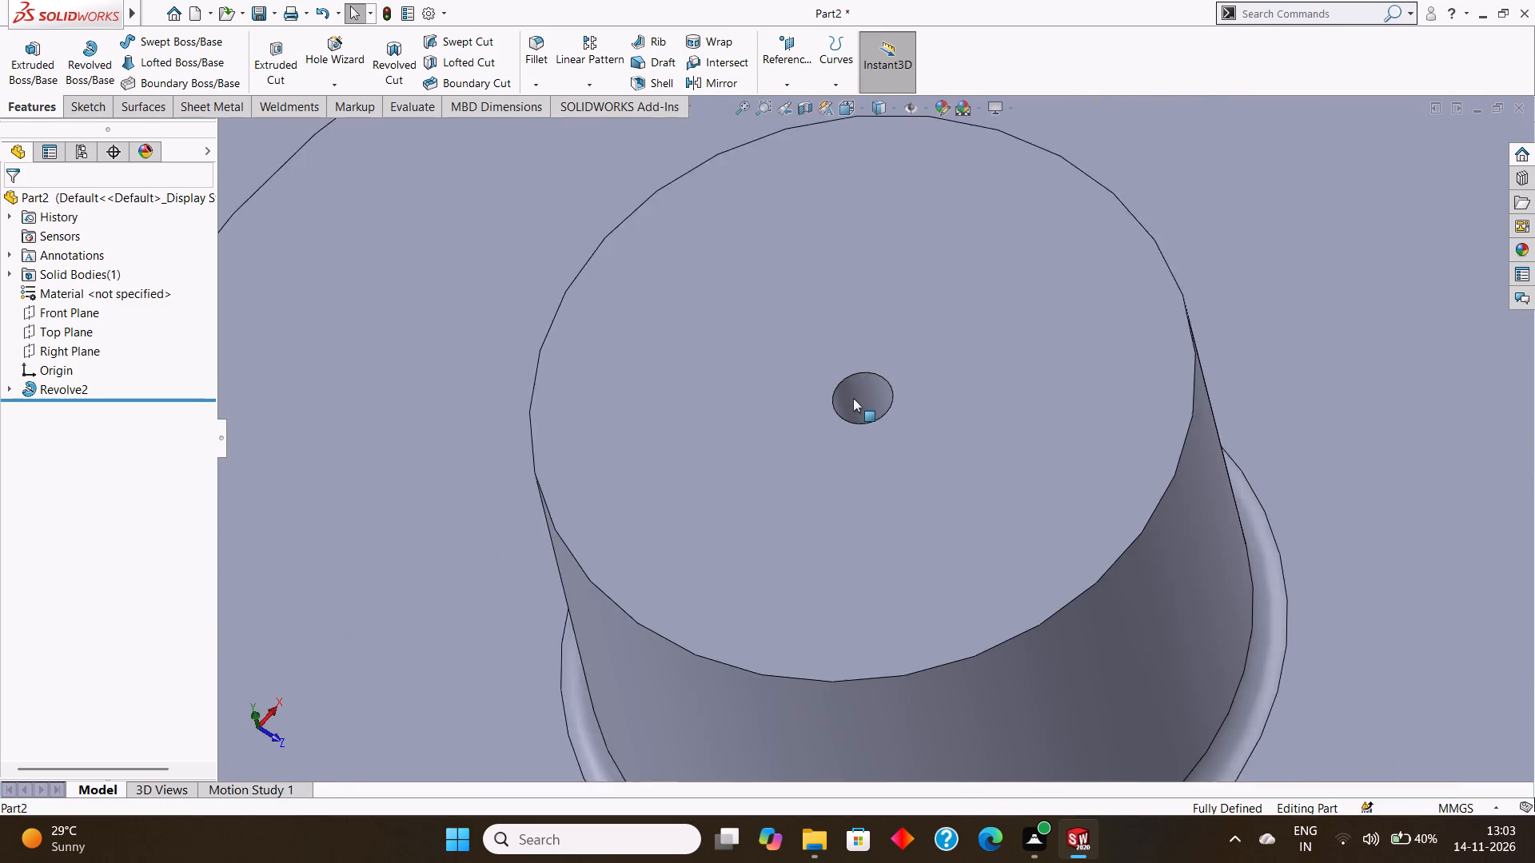
scroll(853, 398, "up", 1)
middle_click_drag(859, 411, 880, 370)
scroll(880, 370, "up", 1)
middle_click_drag(868, 410, 868, 364)
middle_click_drag(869, 406, 879, 346)
middle_click_drag(878, 352, 893, 387)
middle_click_drag(892, 387, 890, 406)
middle_click_drag(888, 414, 871, 393)
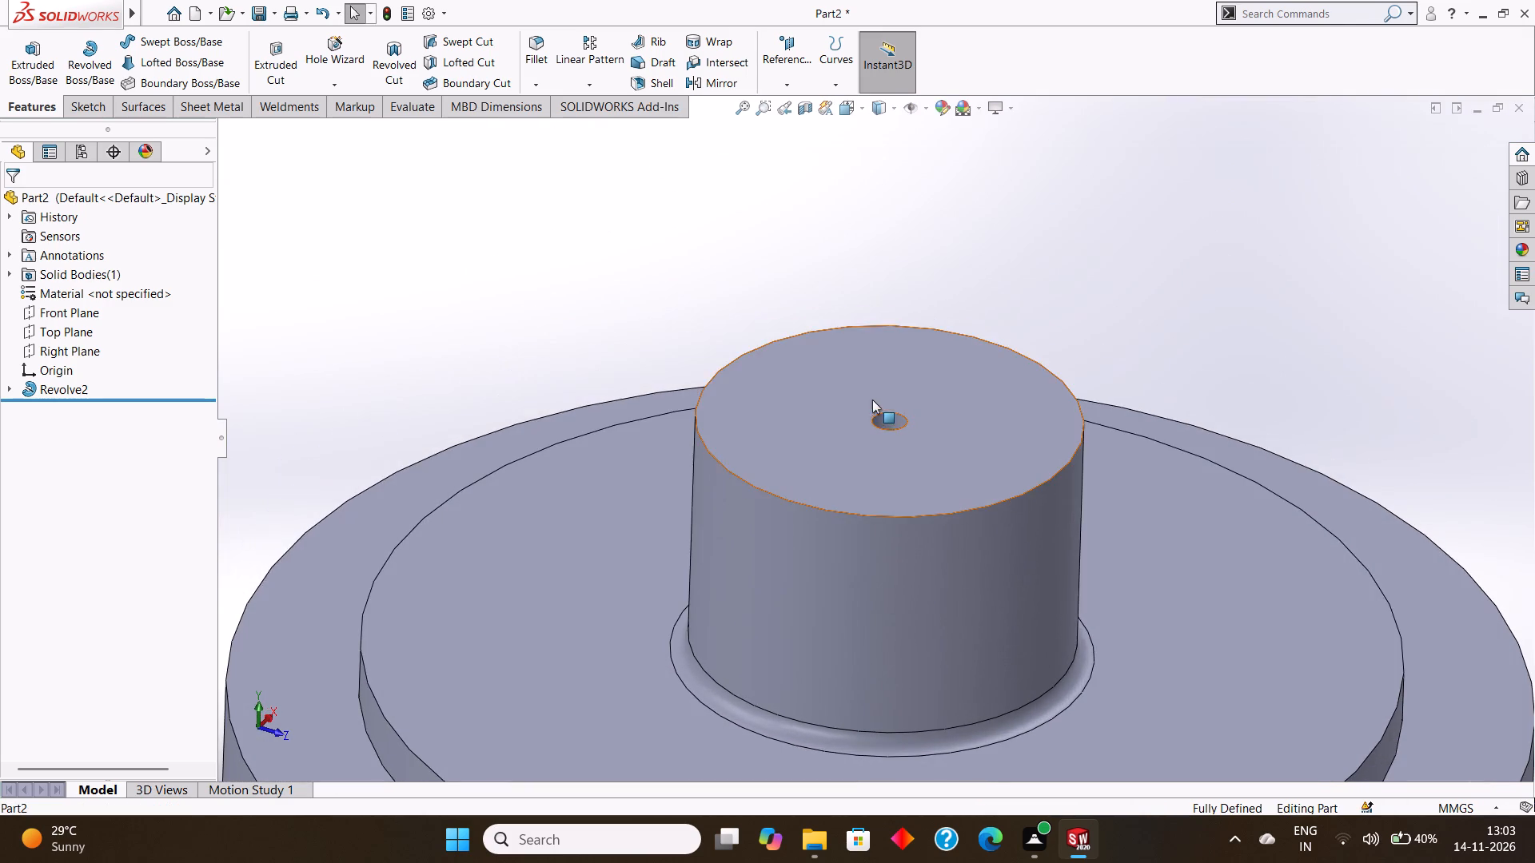
middle_click_drag(875, 405, 881, 434)
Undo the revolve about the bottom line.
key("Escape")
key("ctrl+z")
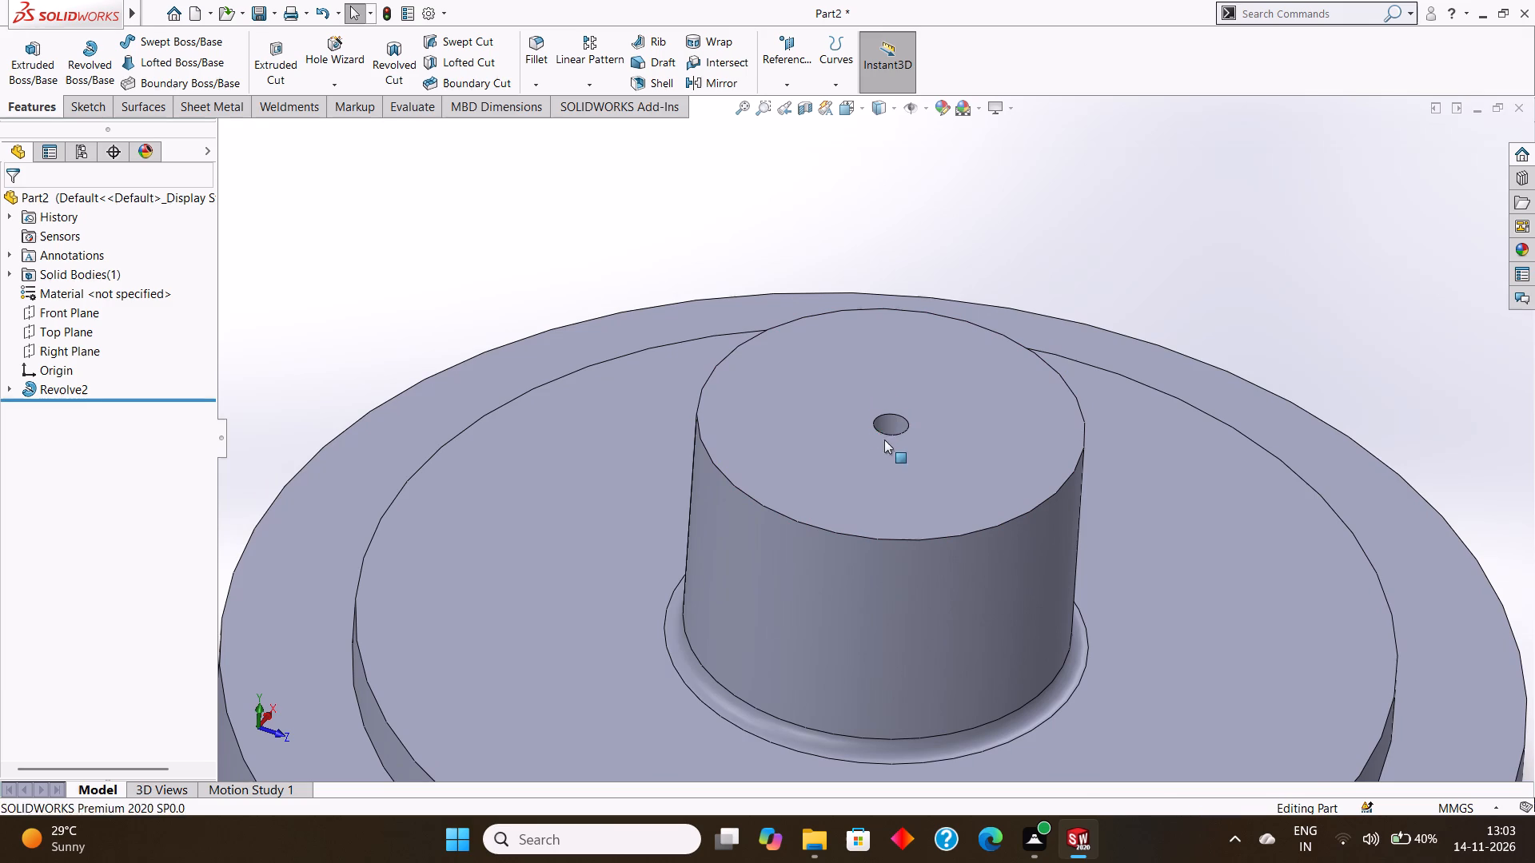
Revolve the stepped profile 360 degrees about its bottom 30 mm line at the origin, checking the preview around the central hole.
scroll(896, 448, "down", 3)
scroll(843, 400, "down", 3)
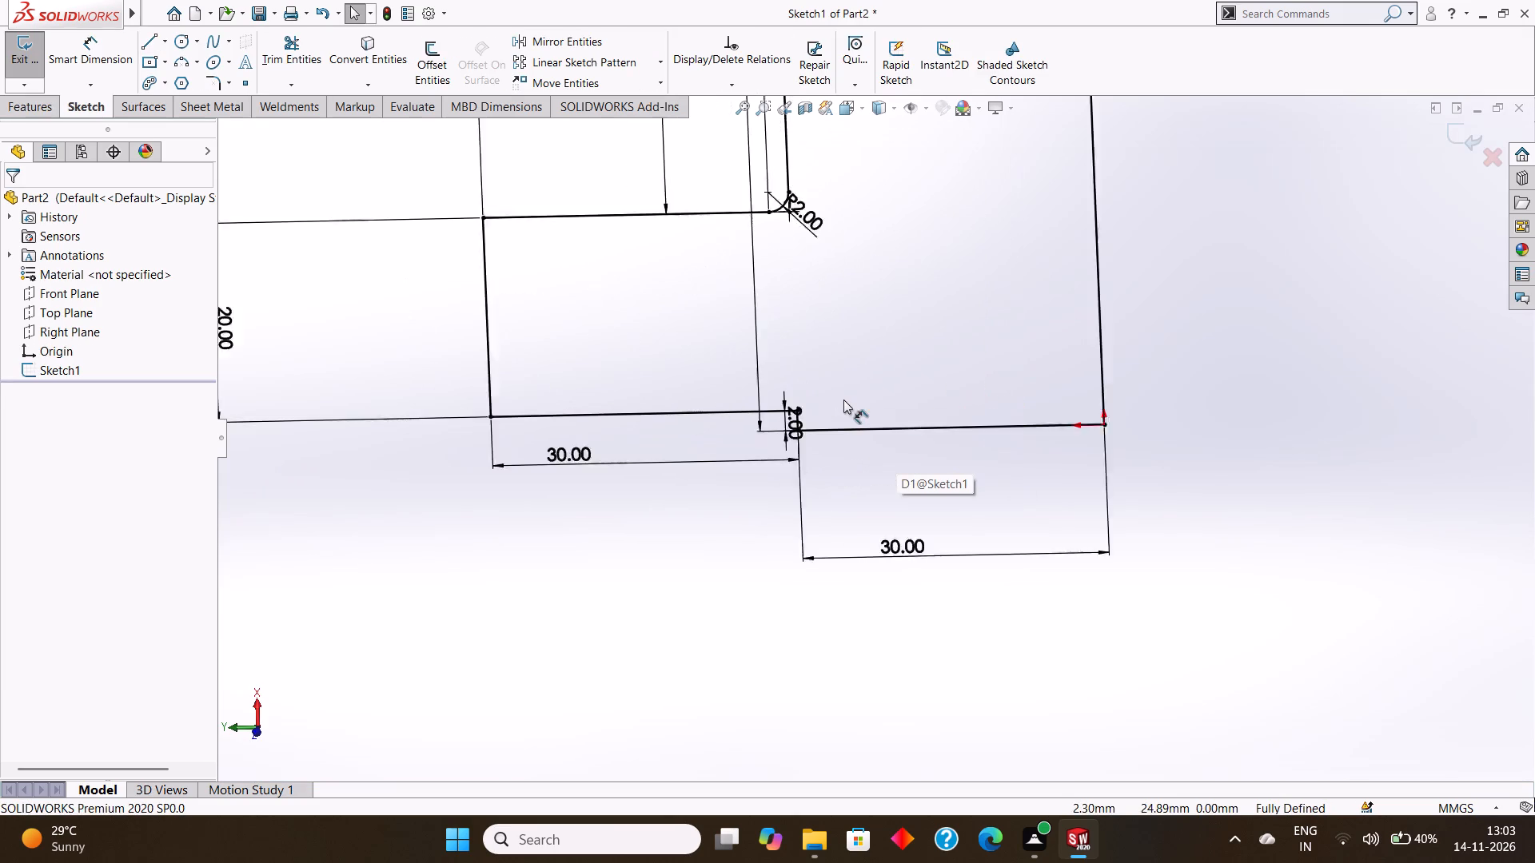
scroll(843, 400, "down", 5)
scroll(840, 400, "up", 5)
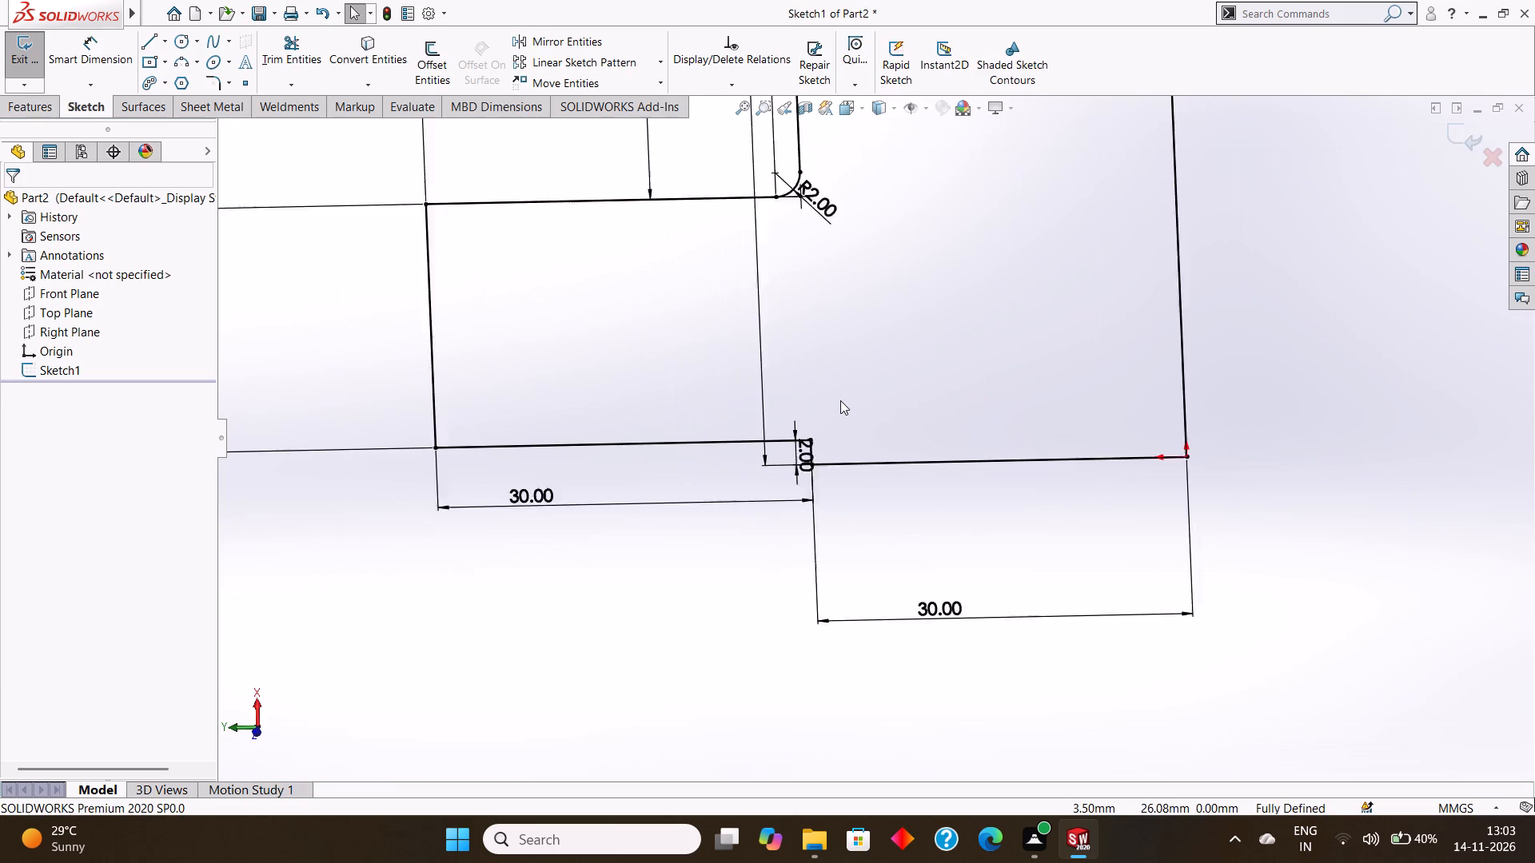
scroll(840, 400, "up", 7)
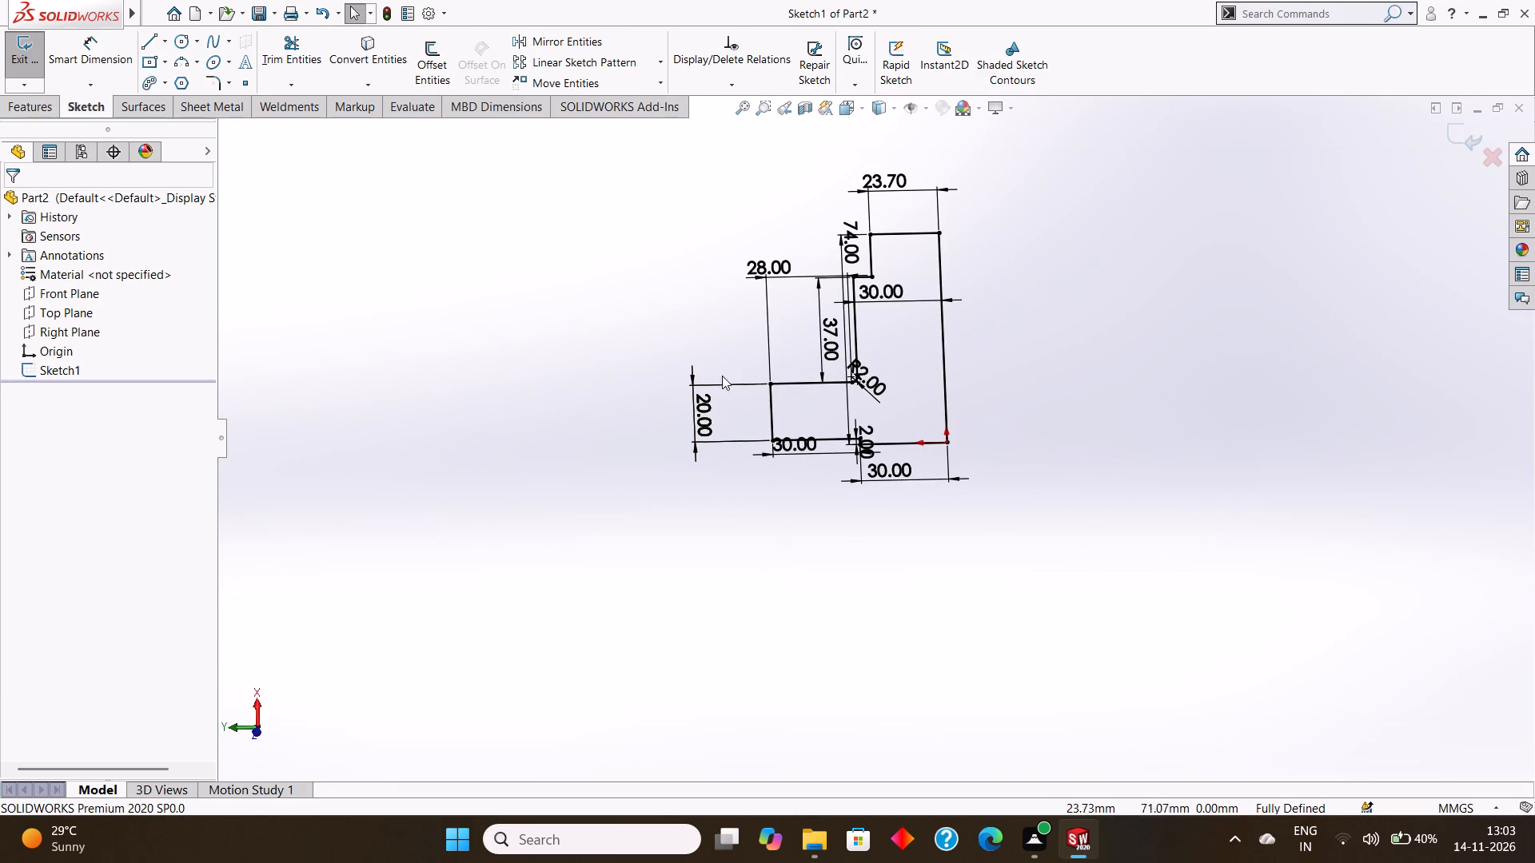
left_click(26, 103)
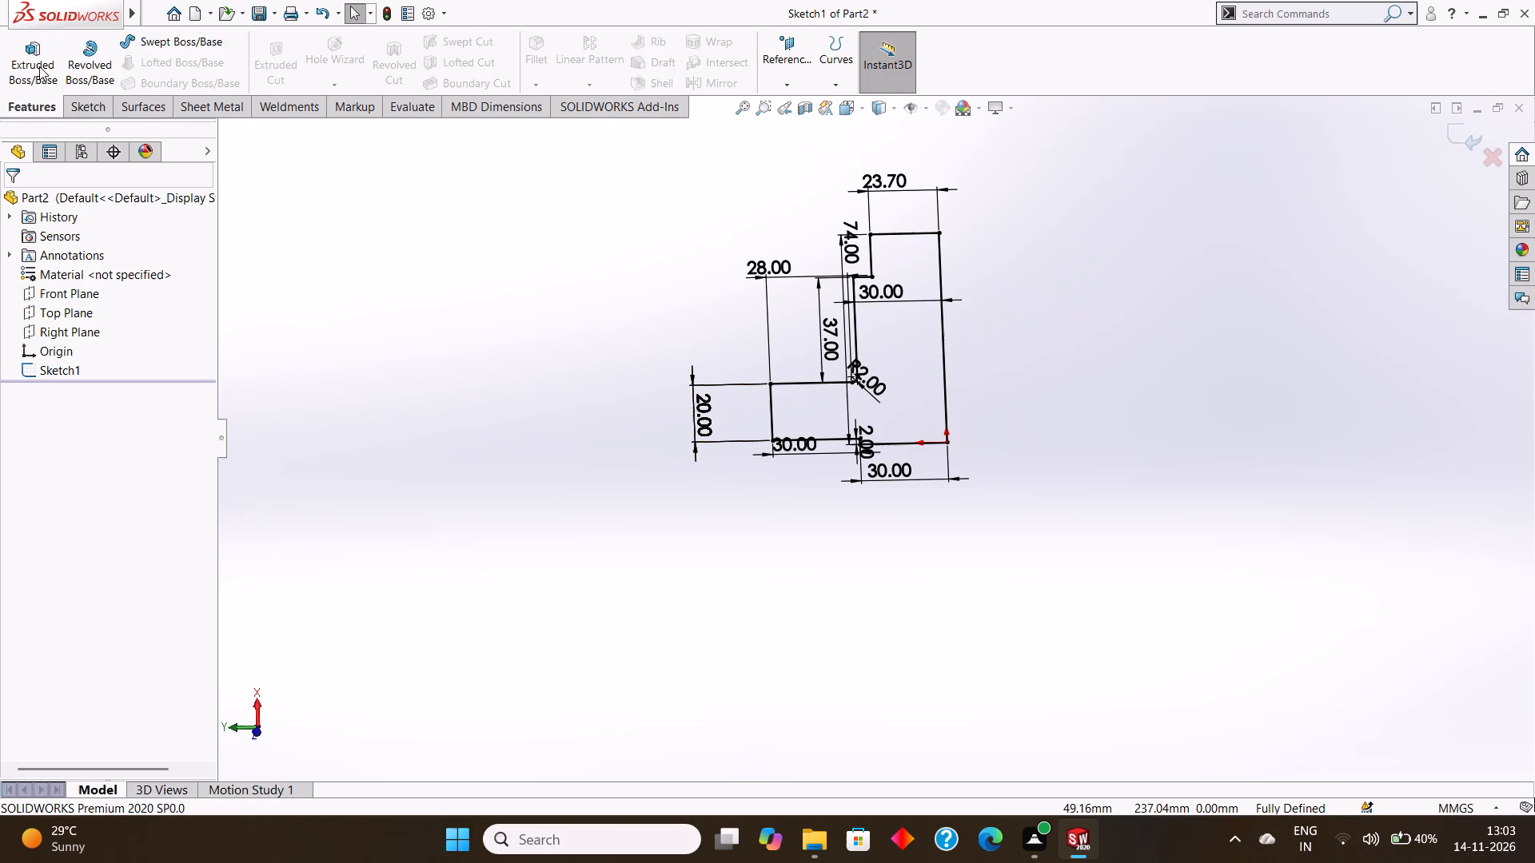
left_click(105, 62)
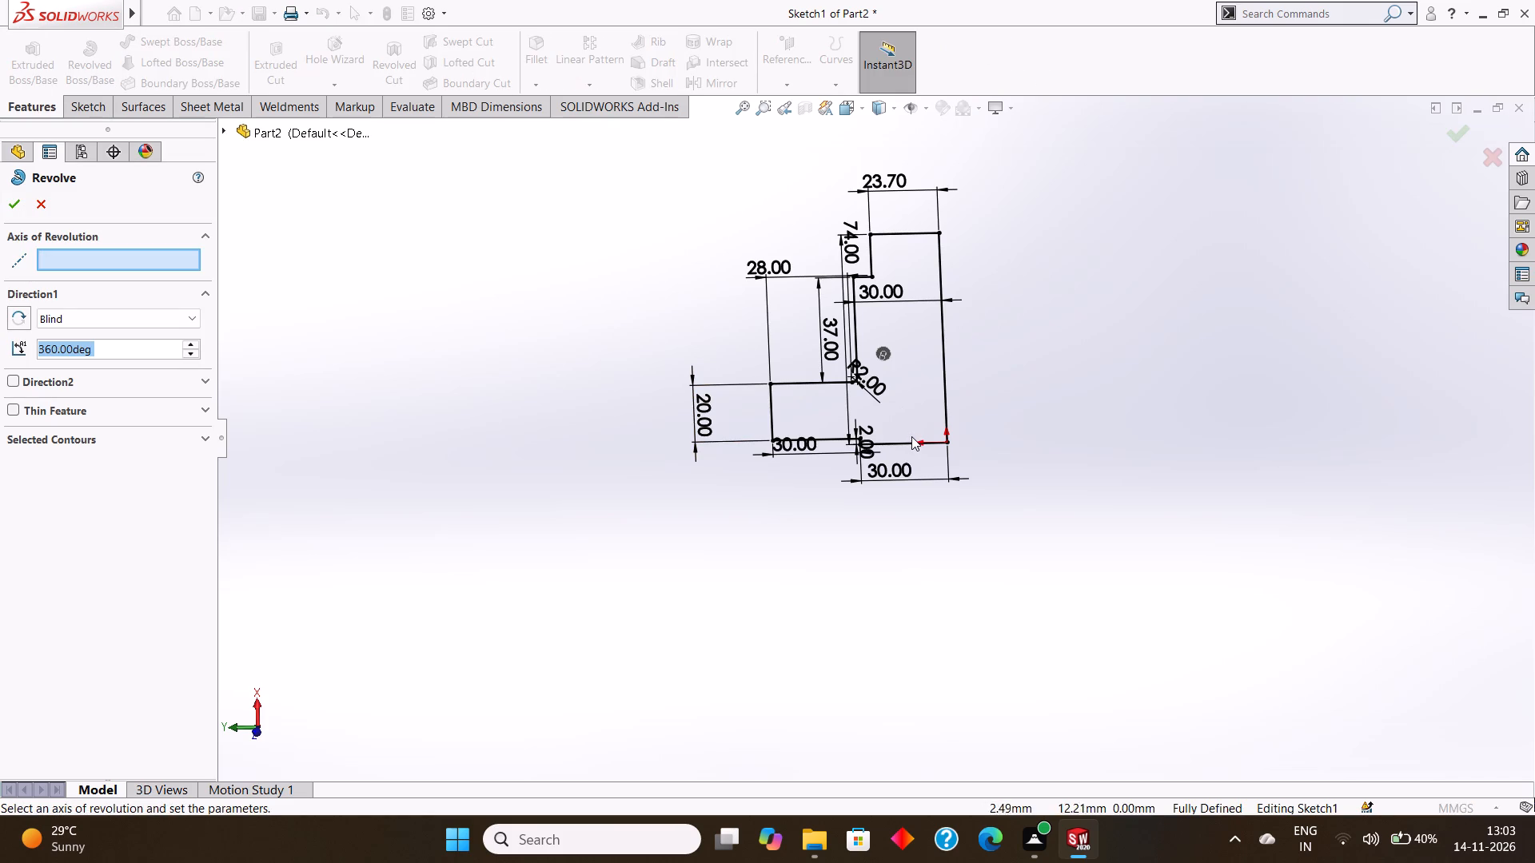
left_click(904, 447)
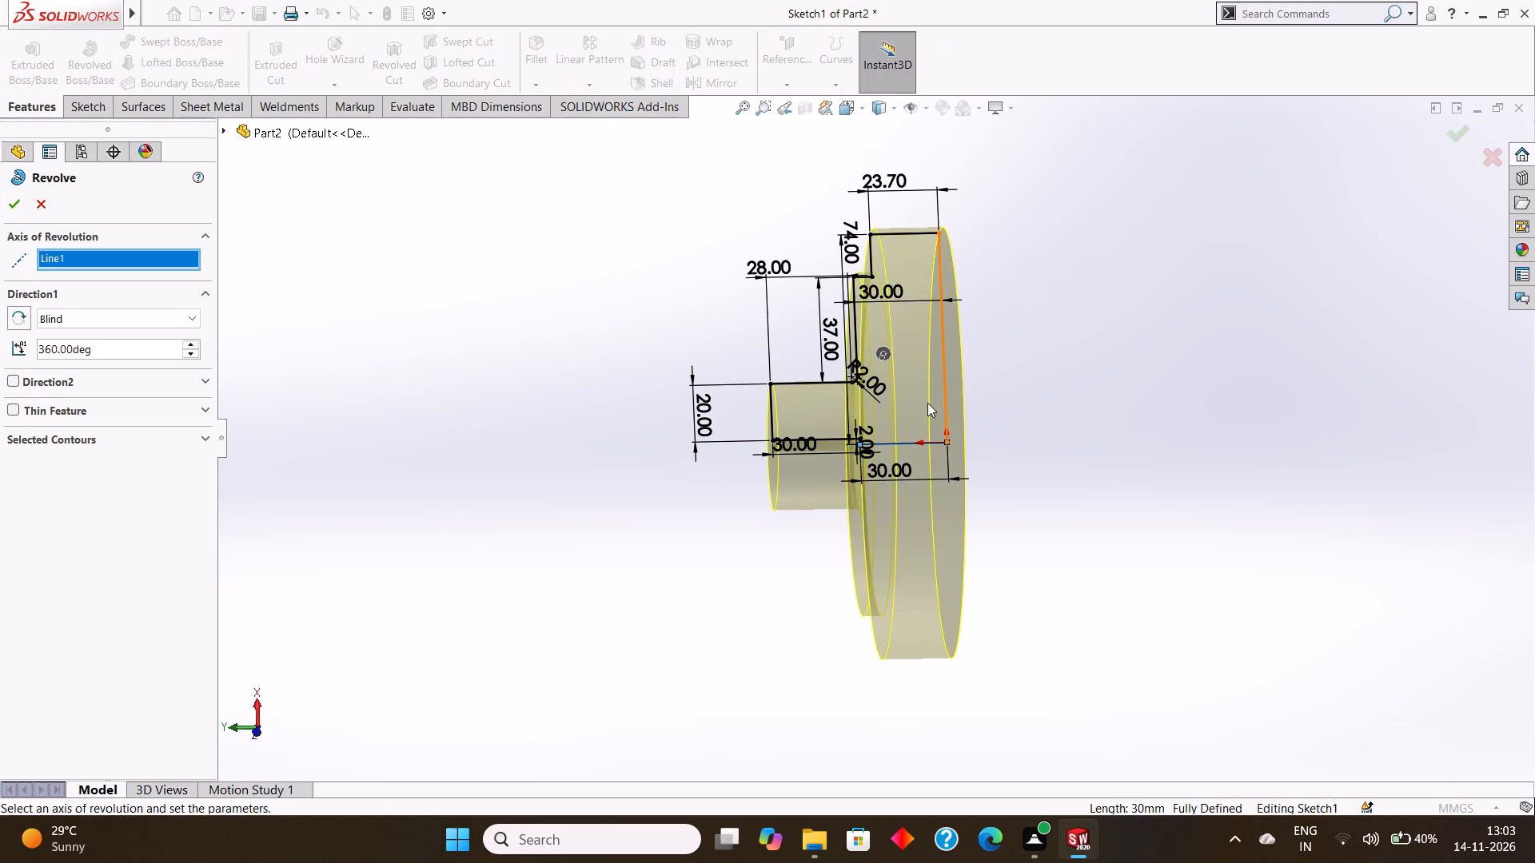
middle_click_drag(951, 398, 1047, 387)
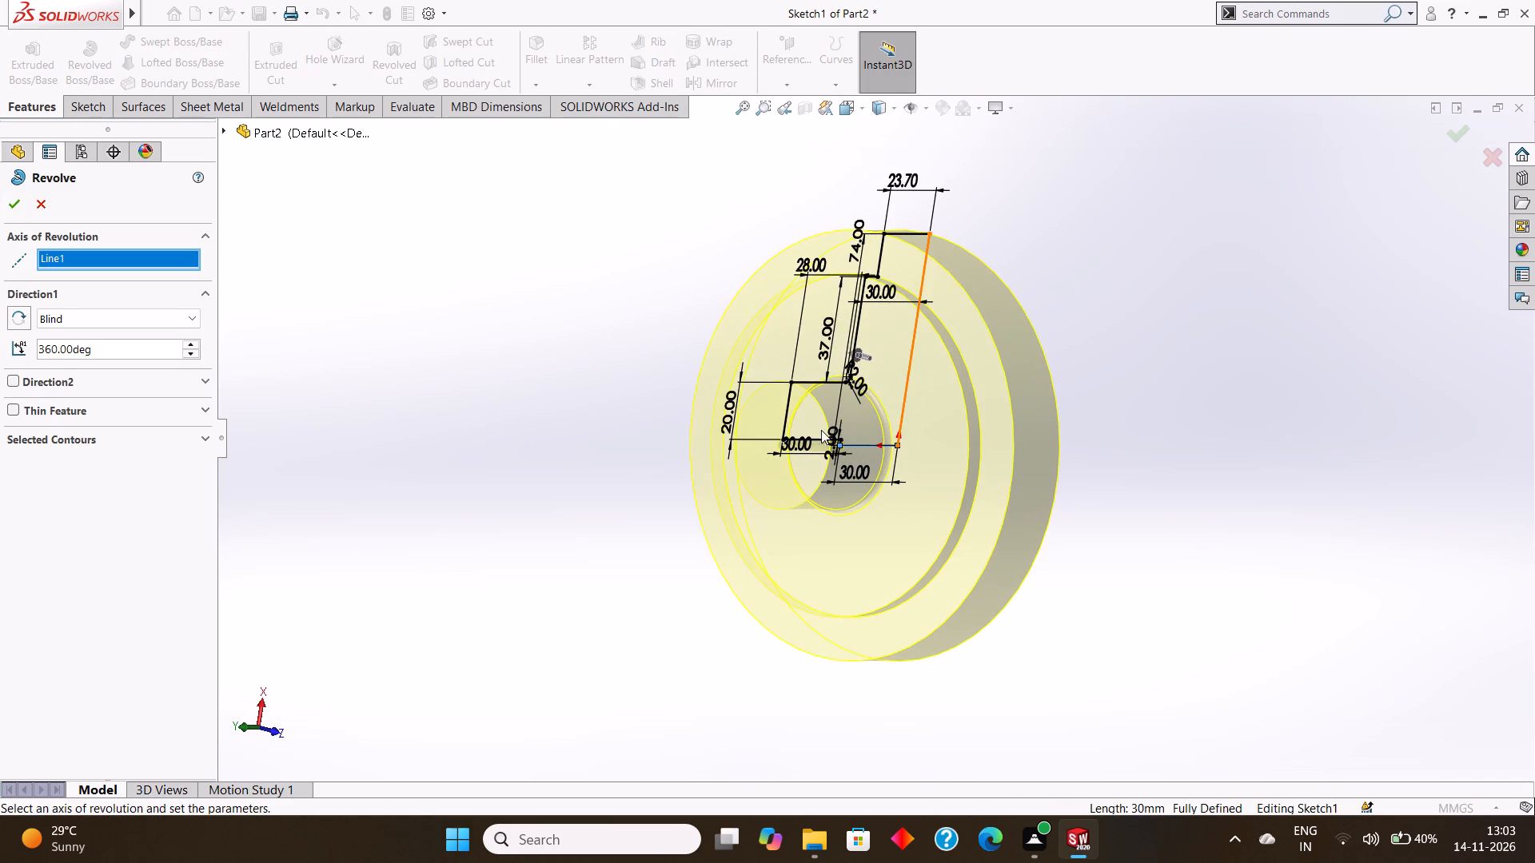
middle_click_drag(792, 441, 816, 432)
scroll(811, 439, "down", 12)
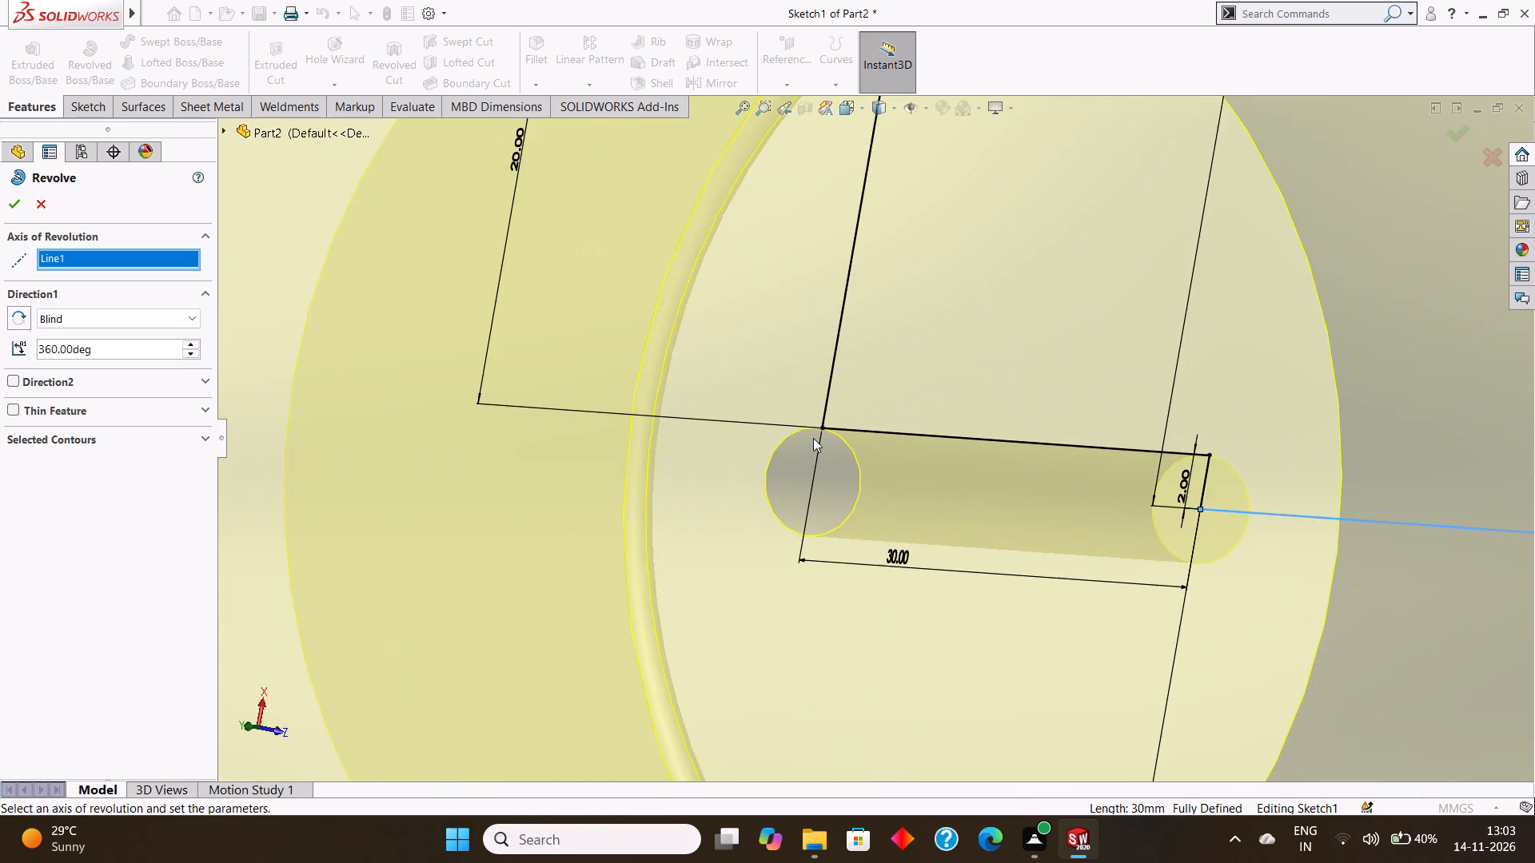
middle_click_drag(821, 426, 840, 338)
scroll(839, 338, "up", 3)
middle_click_drag(839, 338, 866, 317)
scroll(866, 323, "up", 4)
middle_click_drag(865, 337, 748, 385)
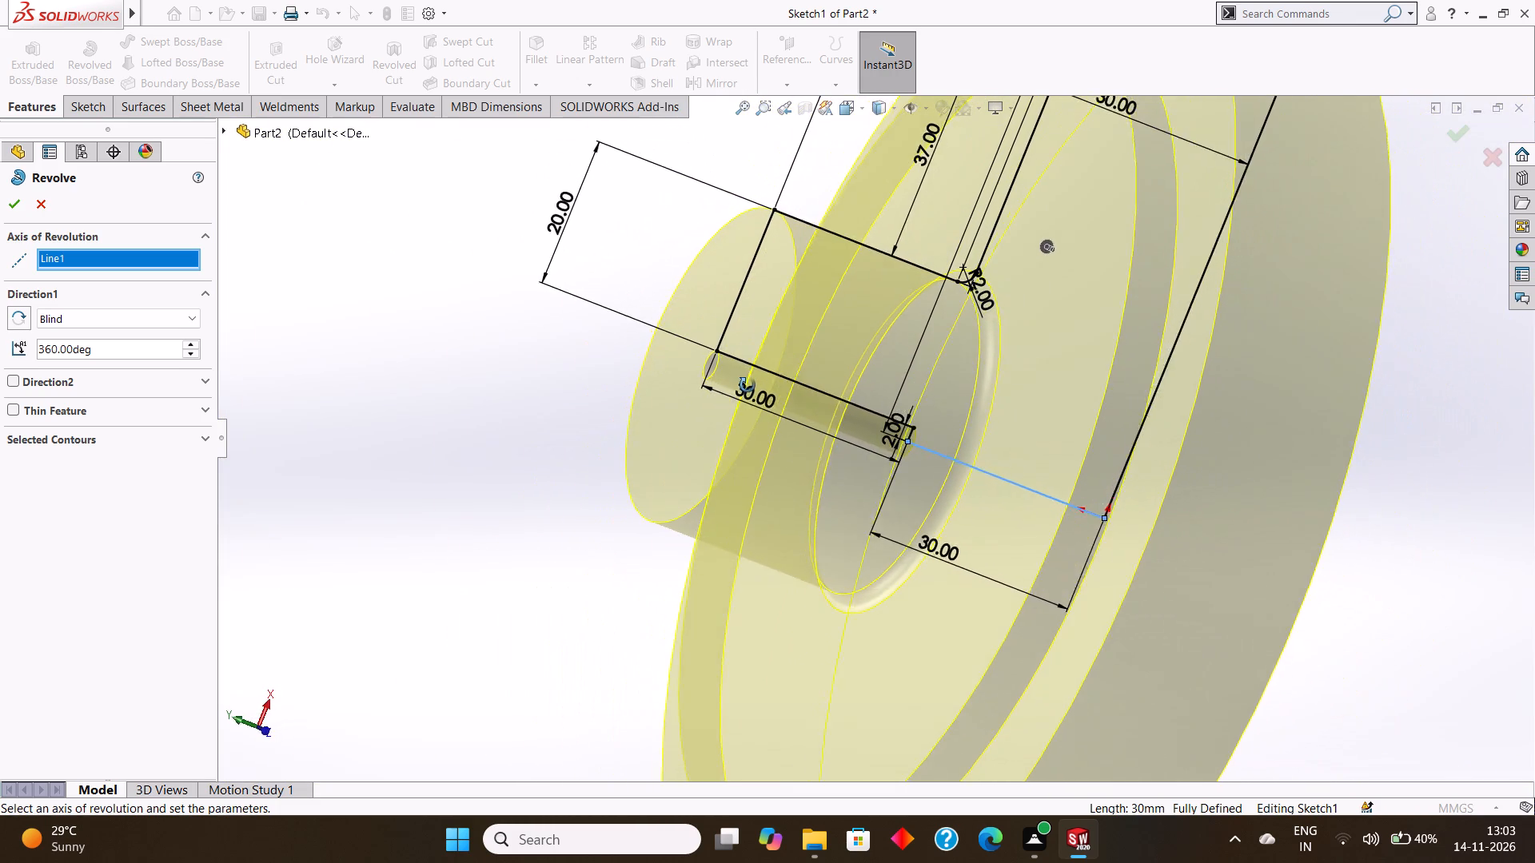
middle_click_drag(748, 385, 747, 387)
scroll(747, 387, "down", 1)
scroll(919, 369, "down", 1)
middle_click(919, 378)
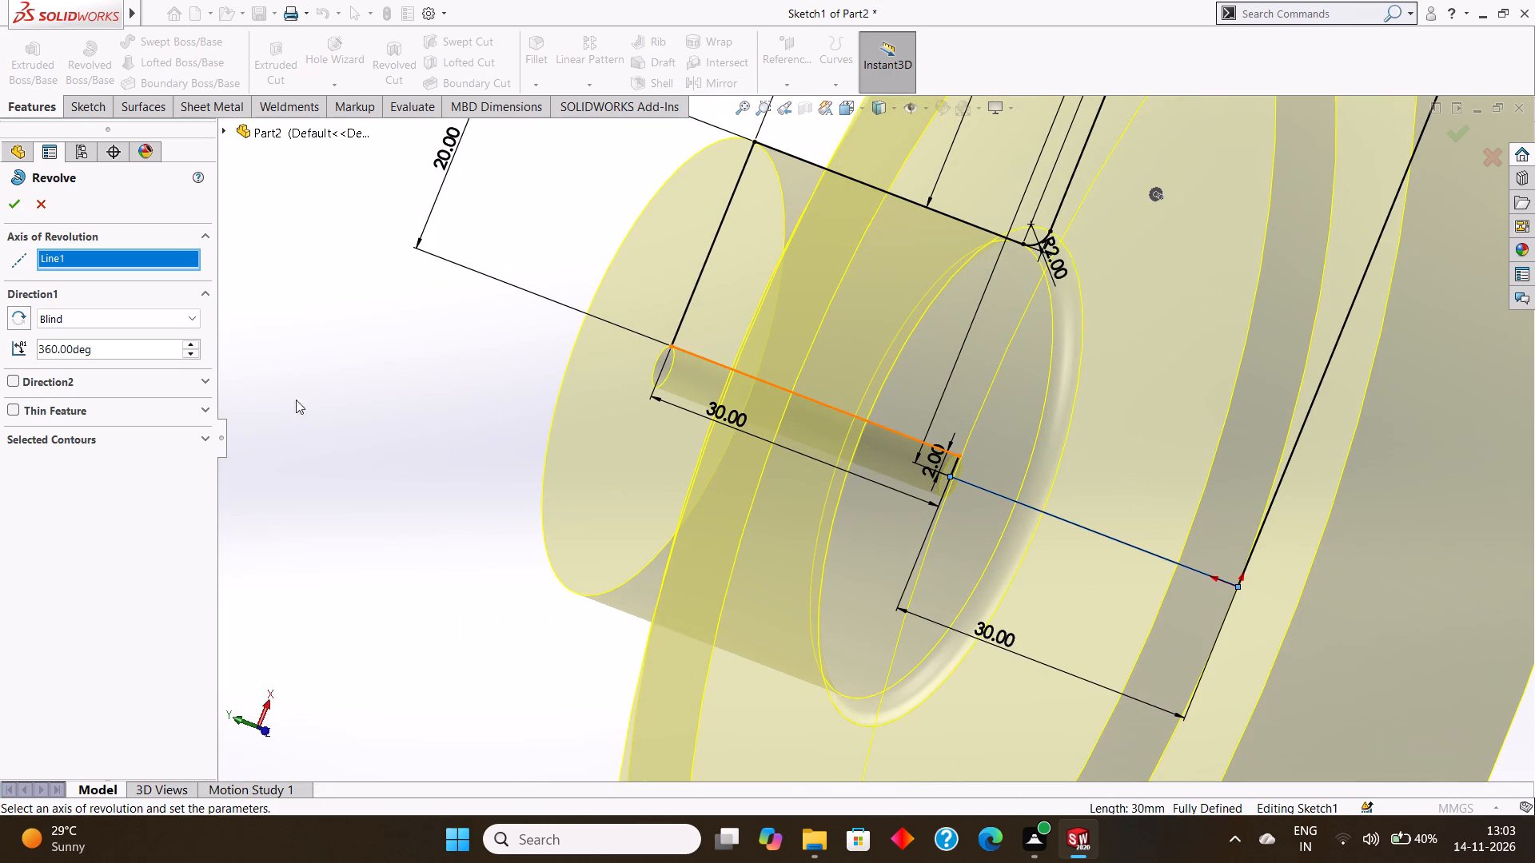
left_click(10, 205)
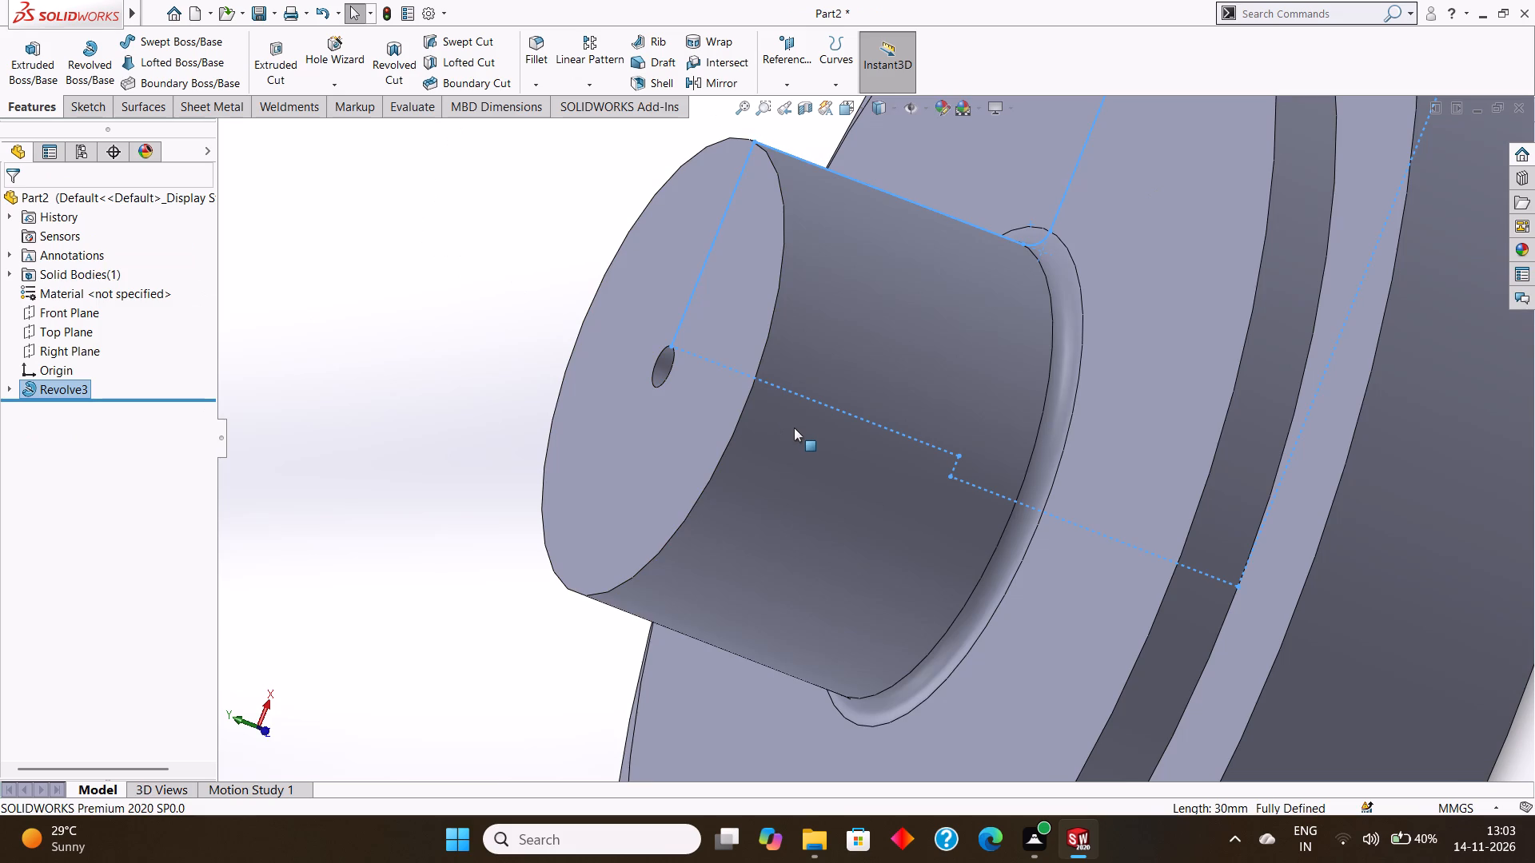
Examine the revolved flange body from several angles, including the boss and the small hole in its end face.
middle_click_drag(793, 428, 817, 327)
scroll(831, 369, "up", 5)
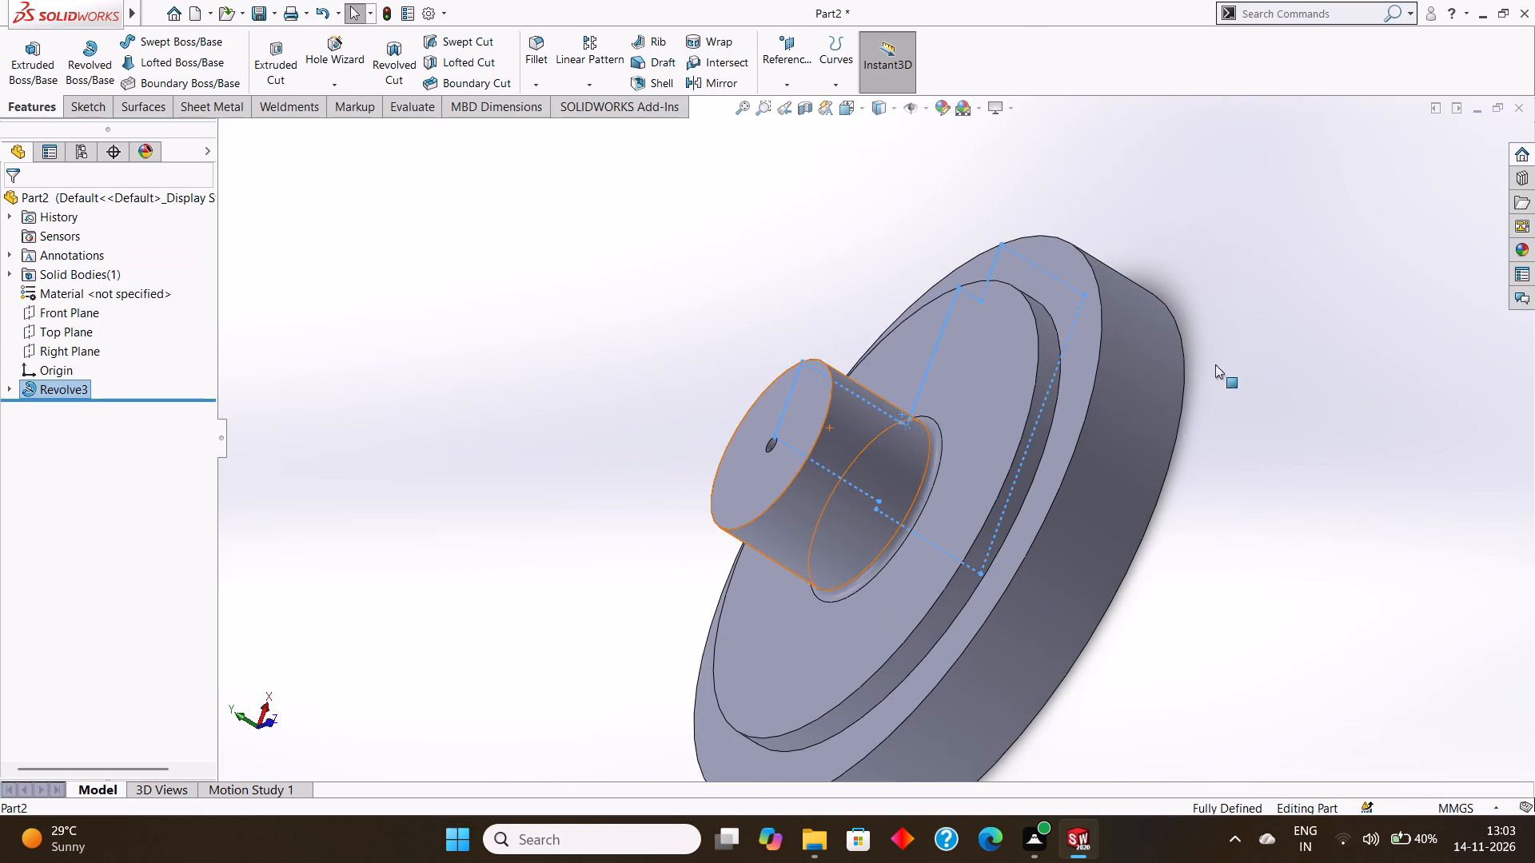
left_click(1339, 351)
middle_click_drag(1310, 354, 1312, 420)
scroll(1314, 420, "down", 1)
scroll(1244, 410, "down", 2)
scroll(1244, 410, "up", 4)
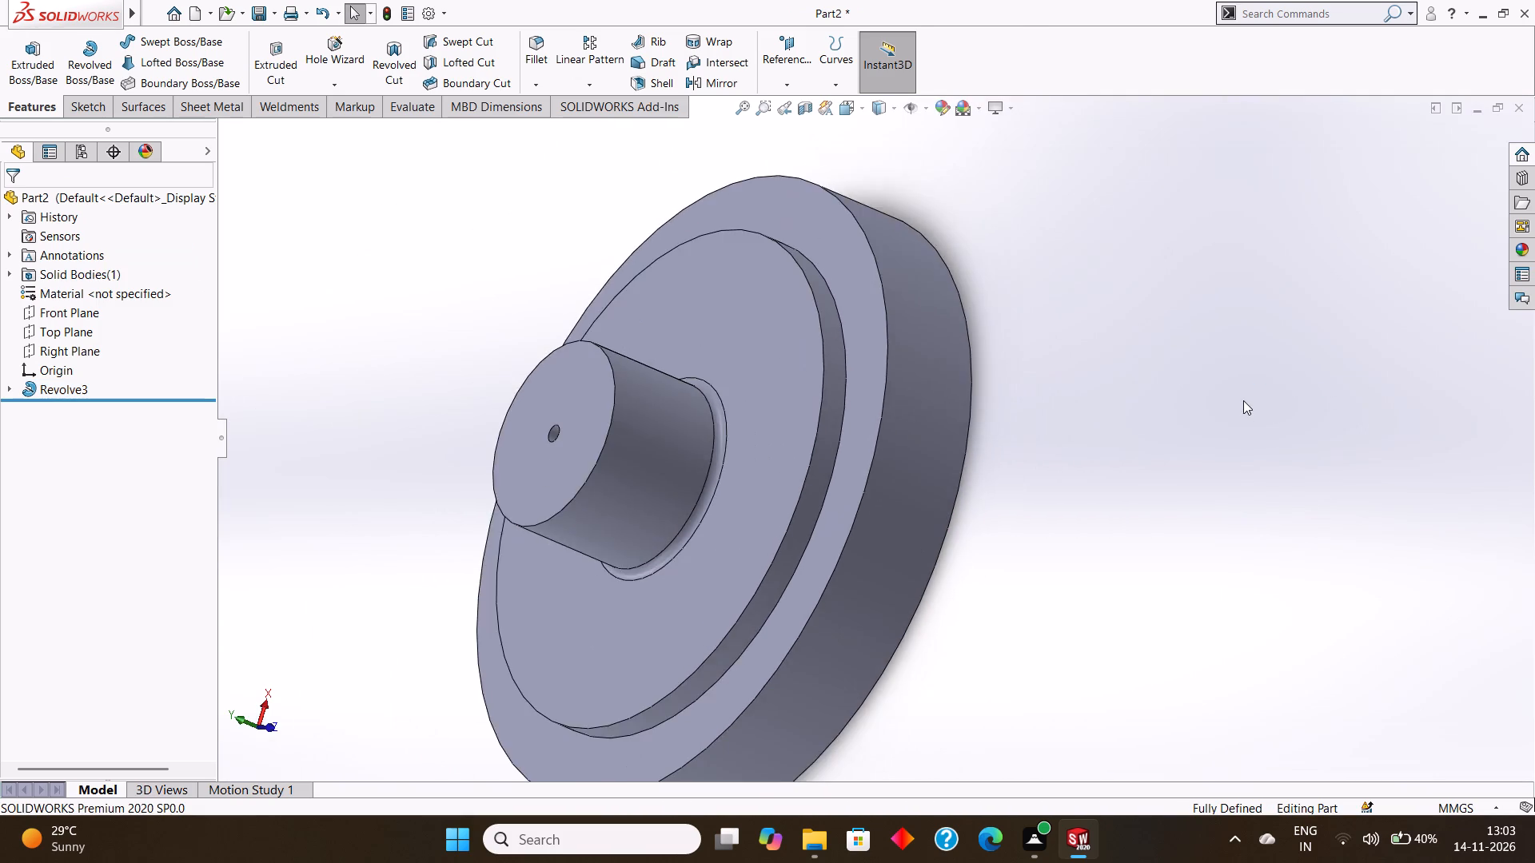
scroll(1243, 400, "up", 5)
middle_click_drag(1269, 411, 1288, 411)
middle_click_drag(1224, 412, 1311, 418)
middle_click_drag(1192, 403, 1234, 407)
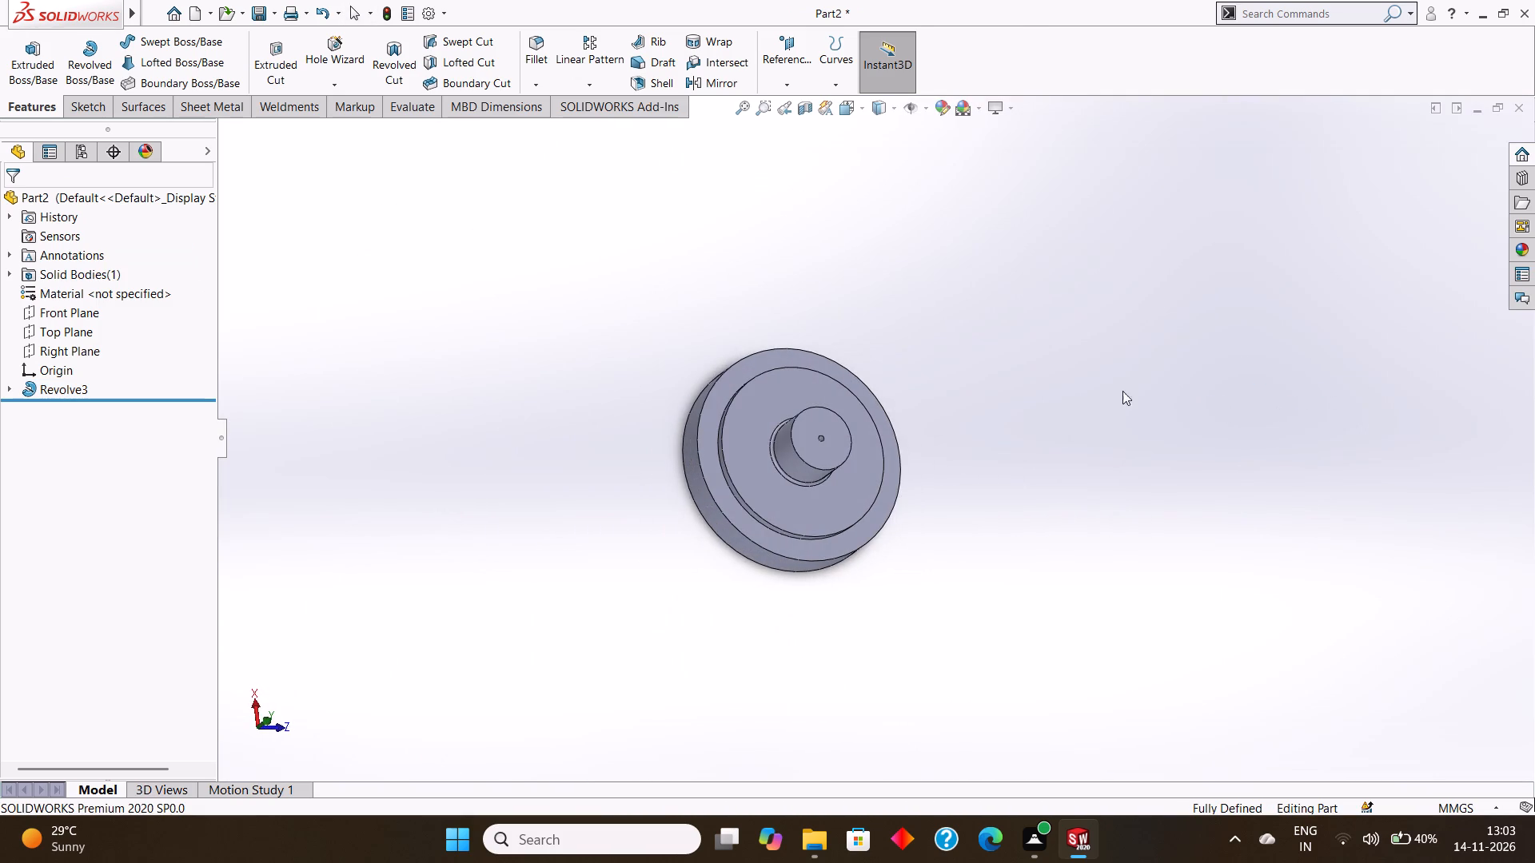
Start a sketch on the flange's outer ring face on the boss side and view it face-on.
middle_click_drag(1106, 387, 1056, 435)
middle_click(1056, 435)
scroll(866, 360, "down", 4)
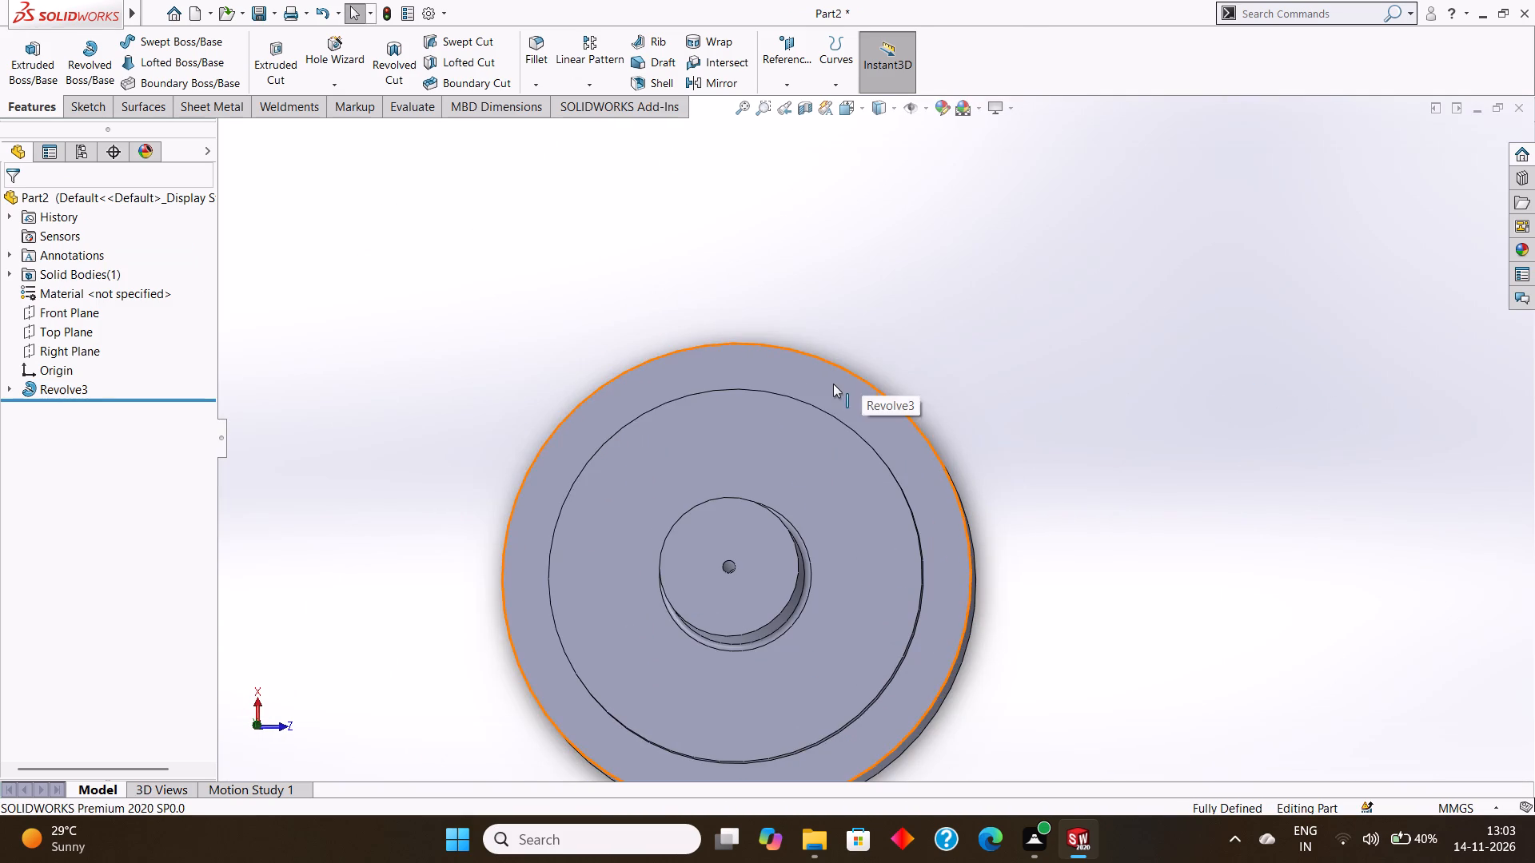
left_click(833, 384)
left_click(904, 338)
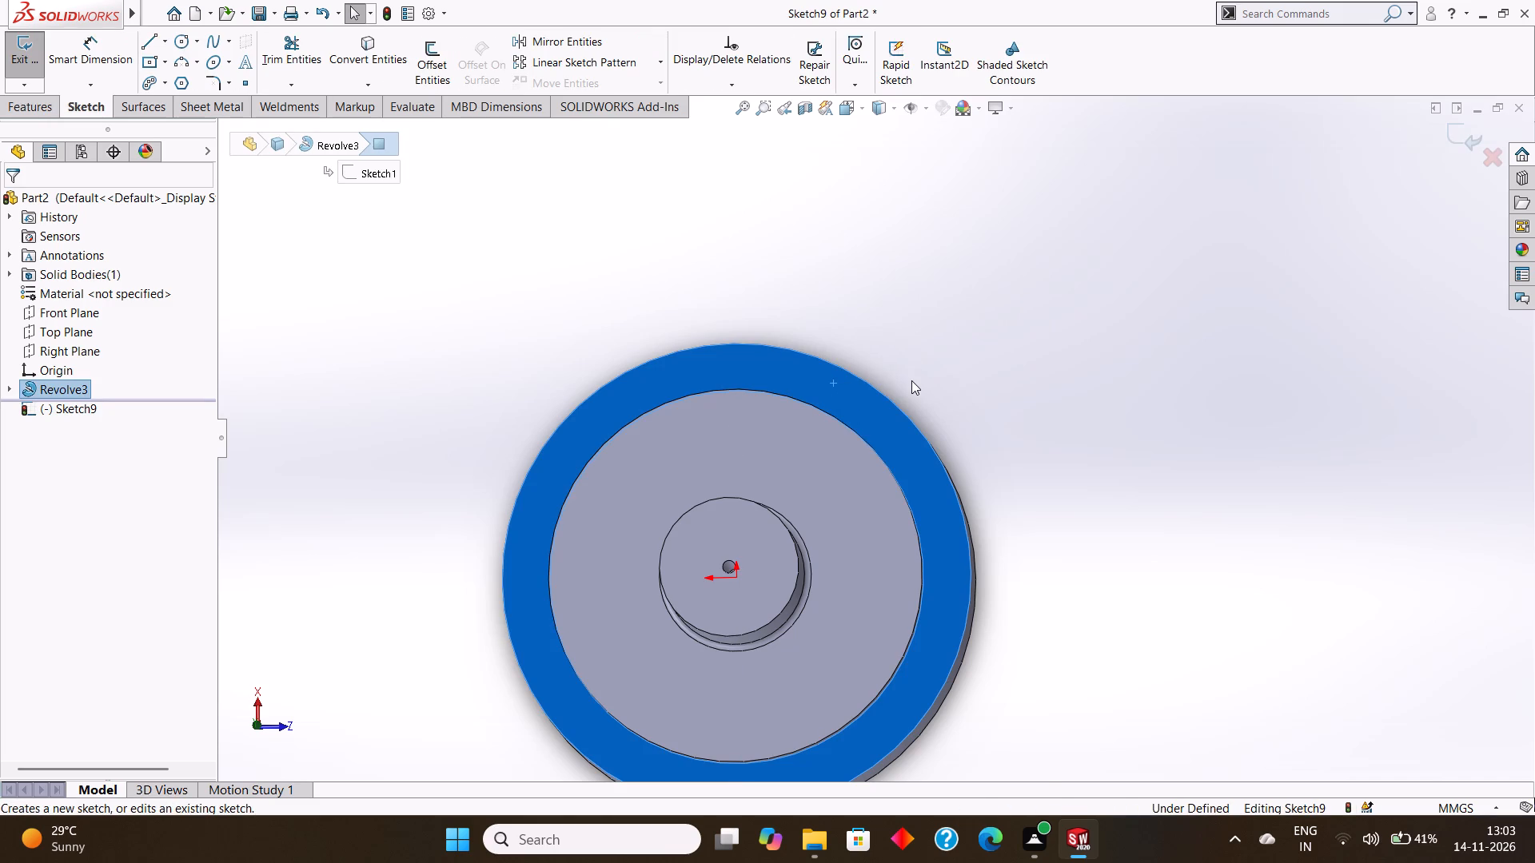
key("ctrl+8")
key("Escape")
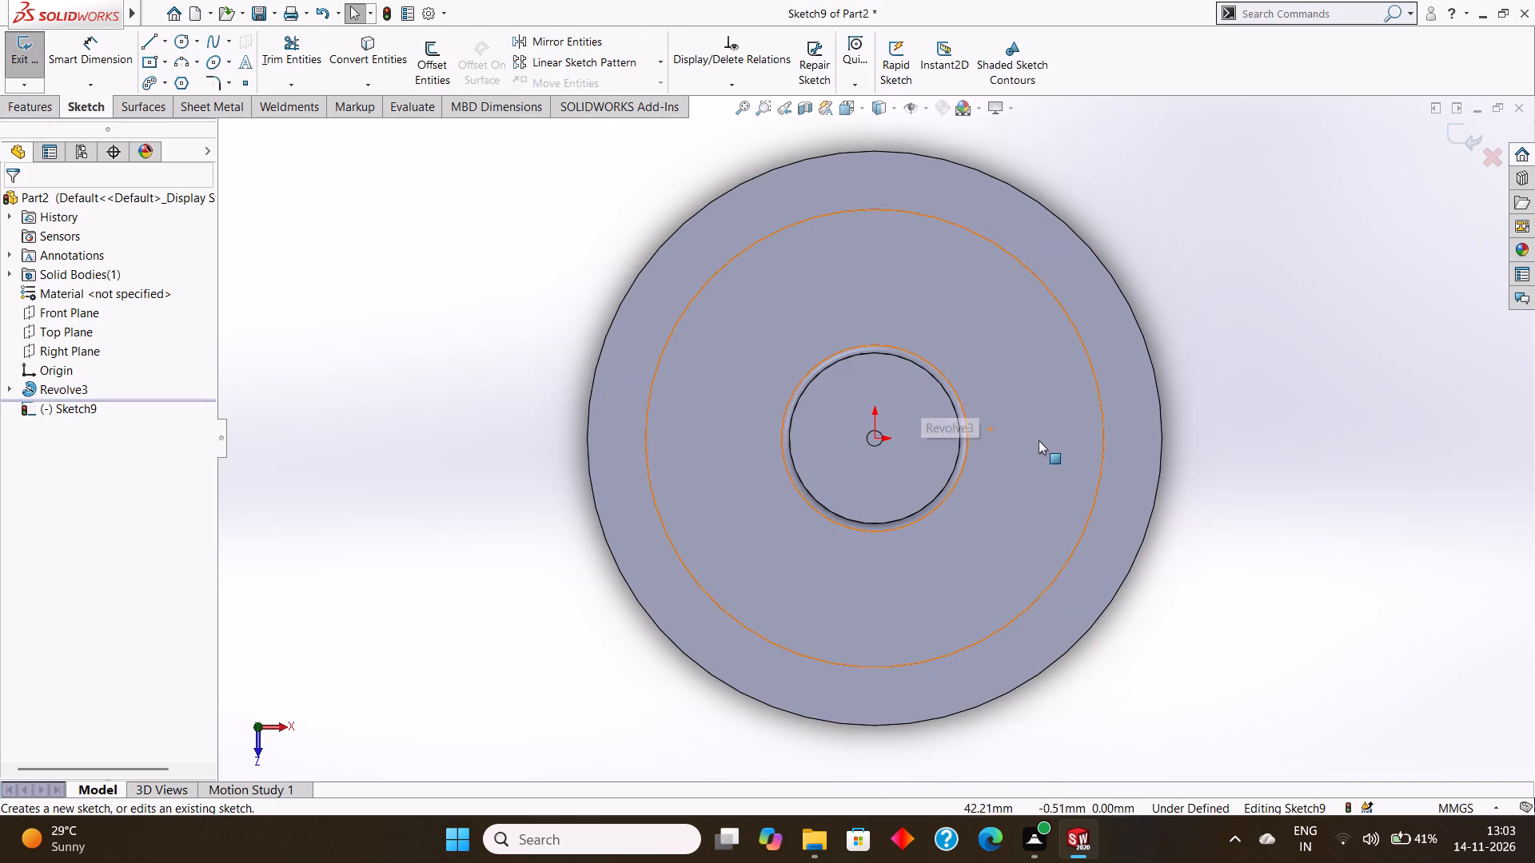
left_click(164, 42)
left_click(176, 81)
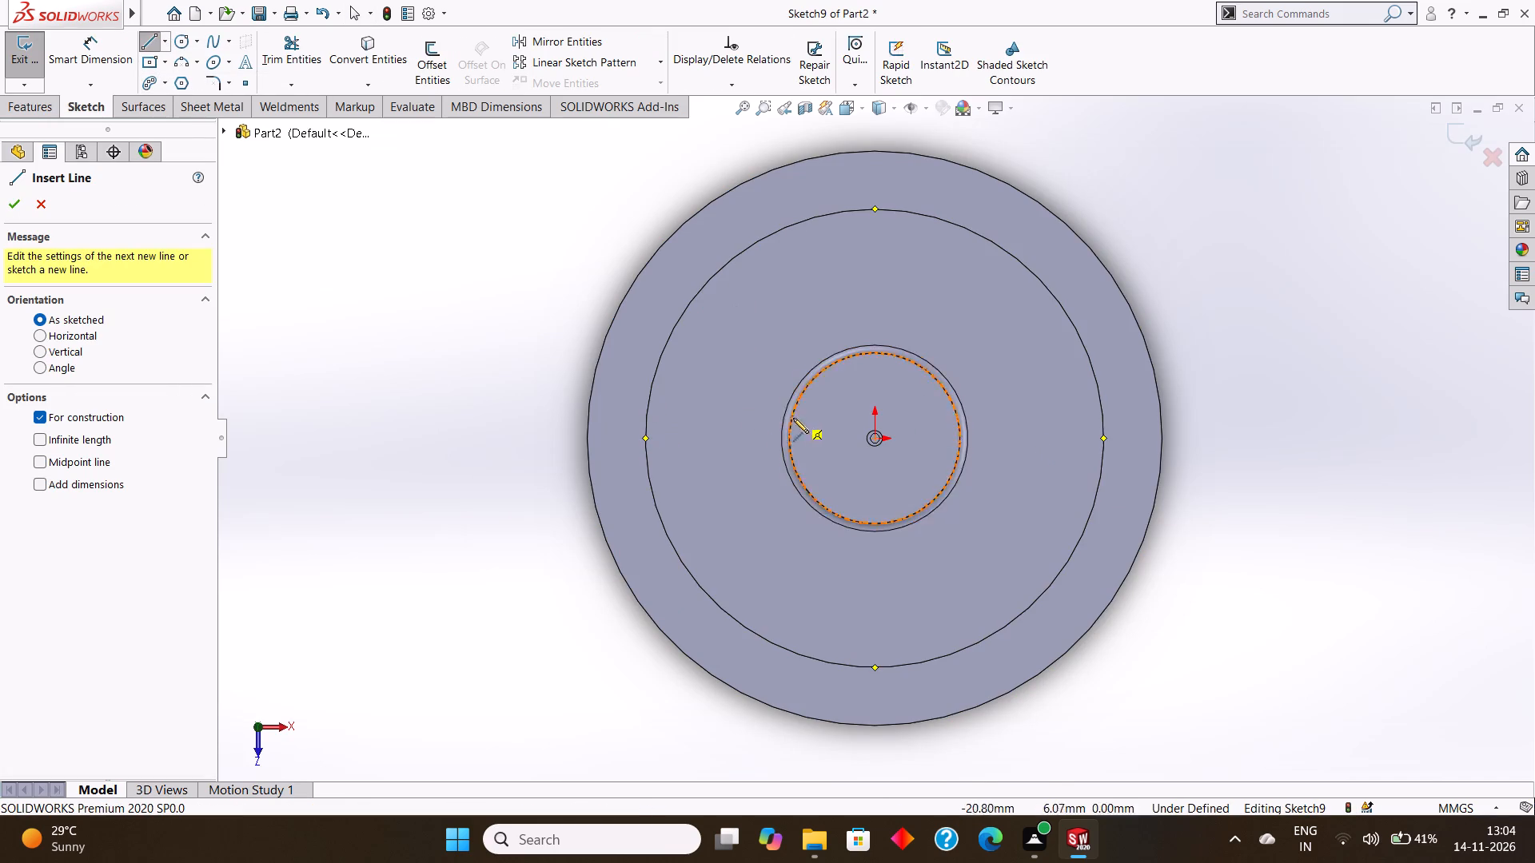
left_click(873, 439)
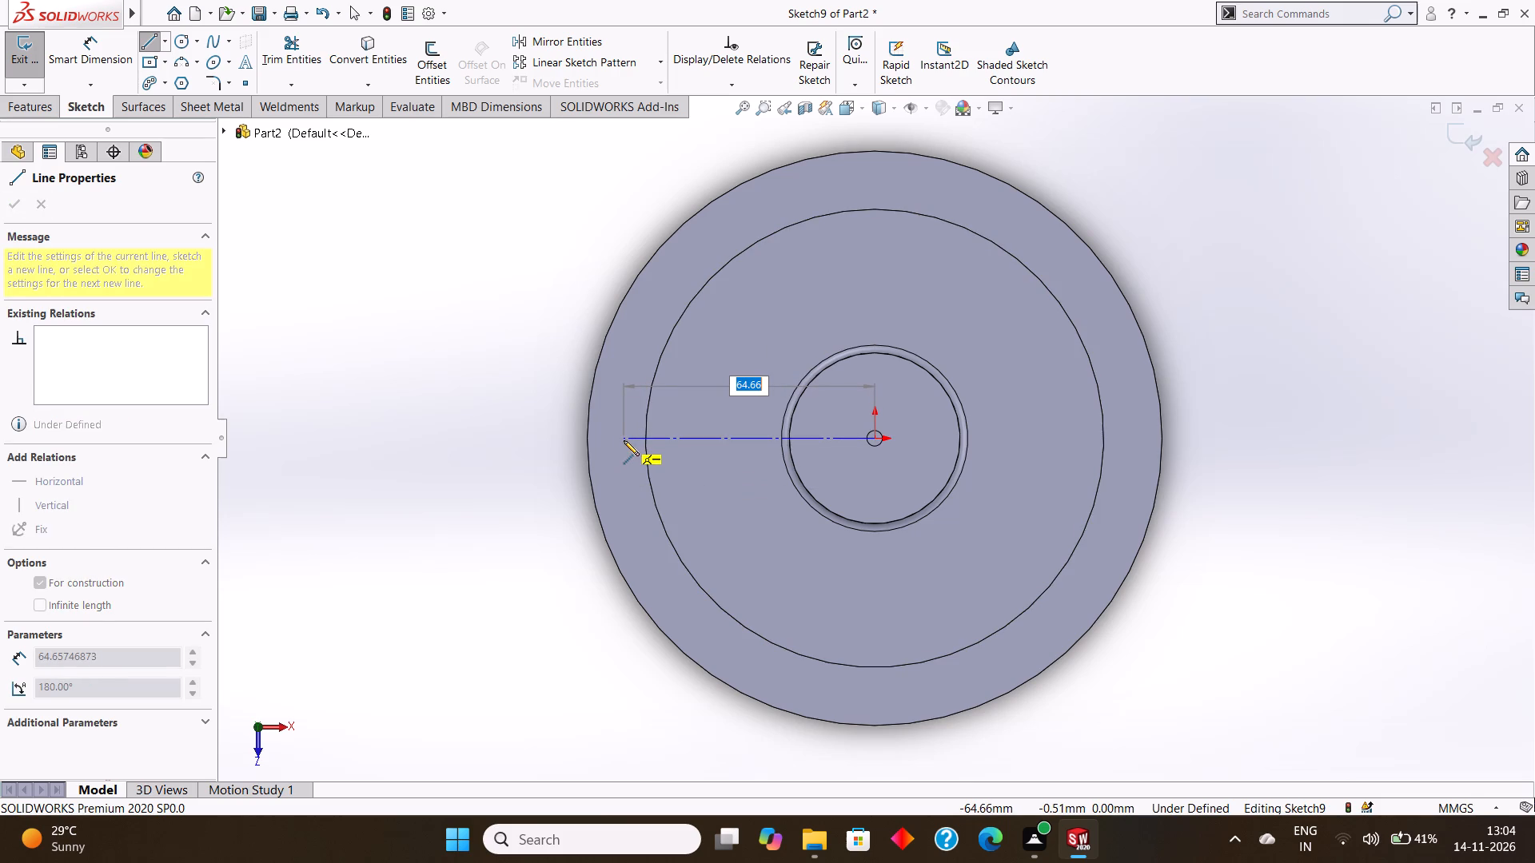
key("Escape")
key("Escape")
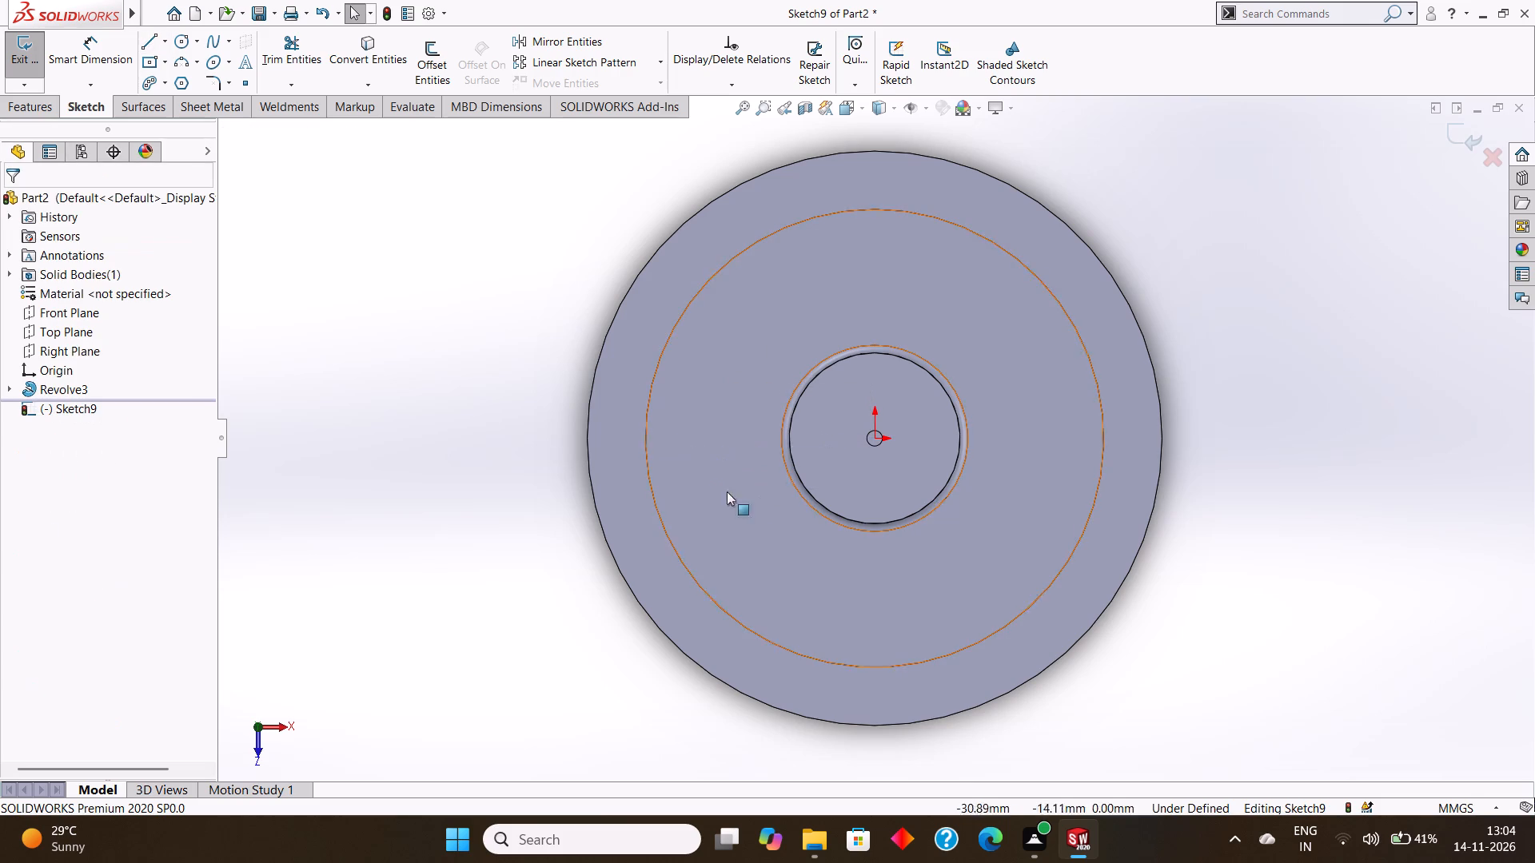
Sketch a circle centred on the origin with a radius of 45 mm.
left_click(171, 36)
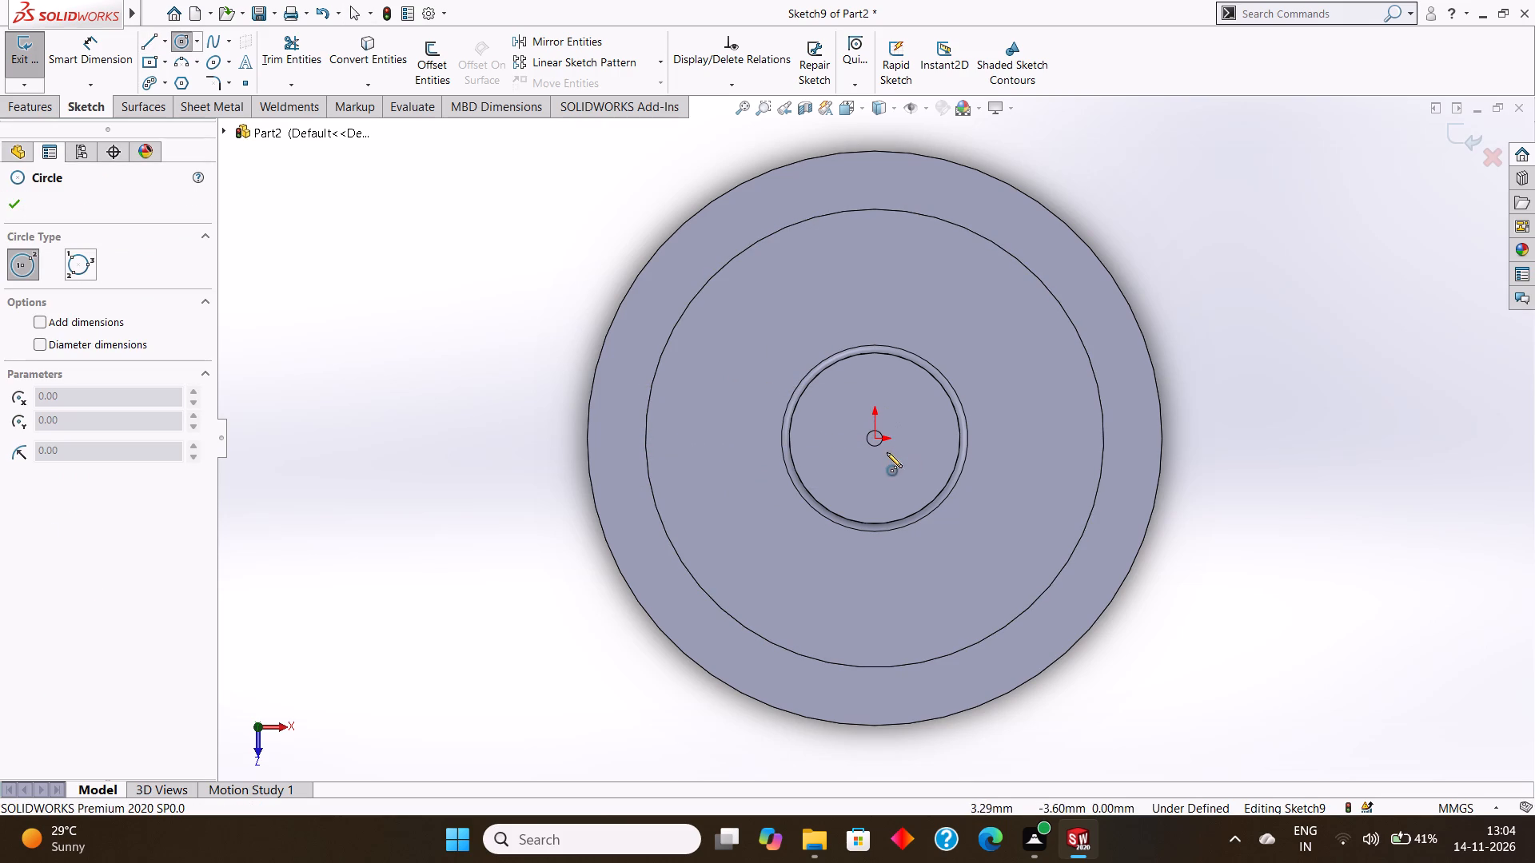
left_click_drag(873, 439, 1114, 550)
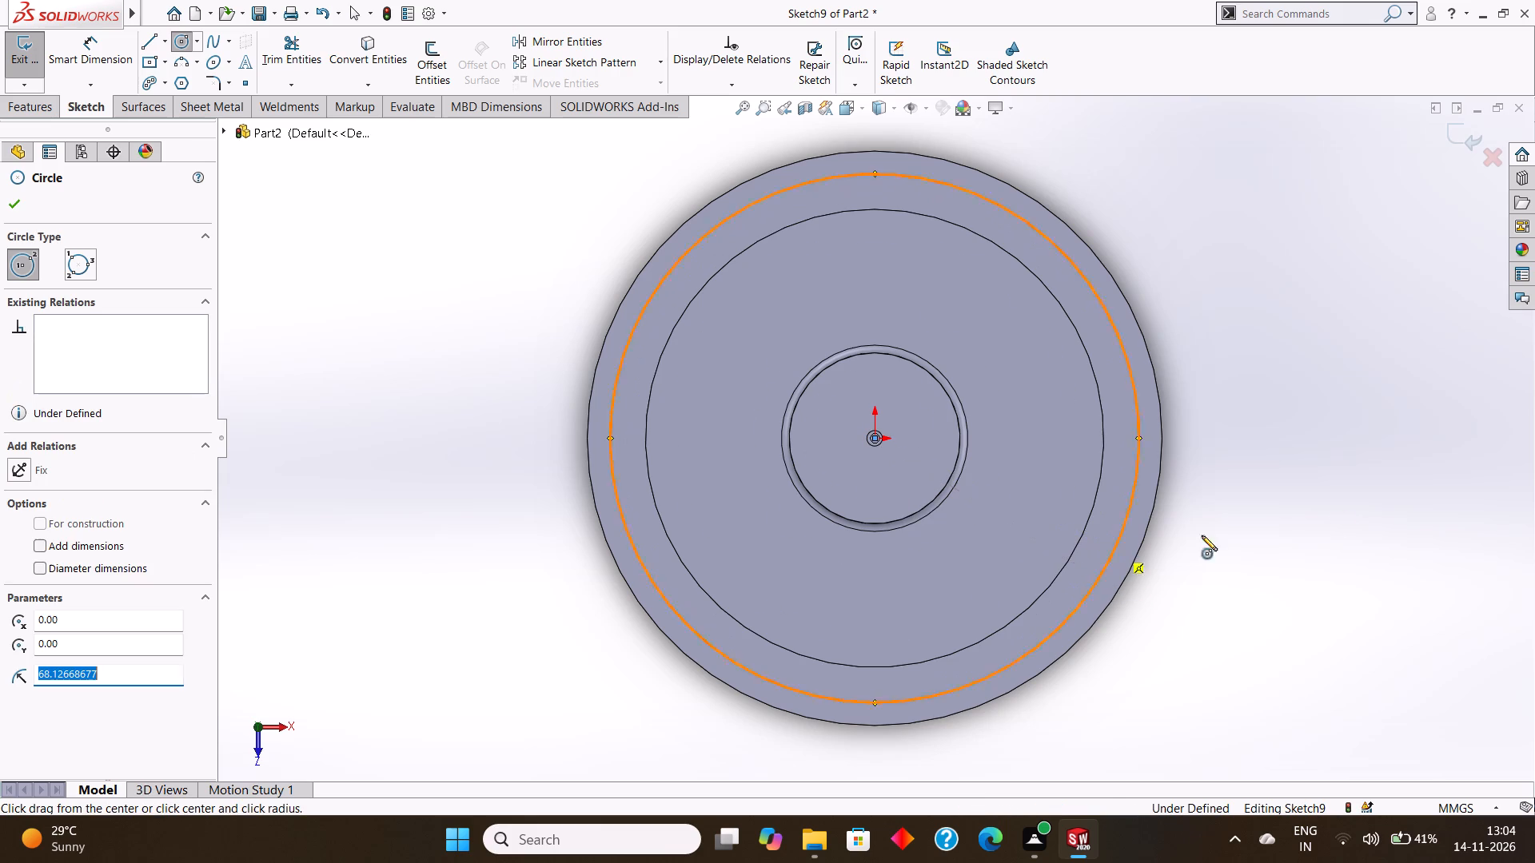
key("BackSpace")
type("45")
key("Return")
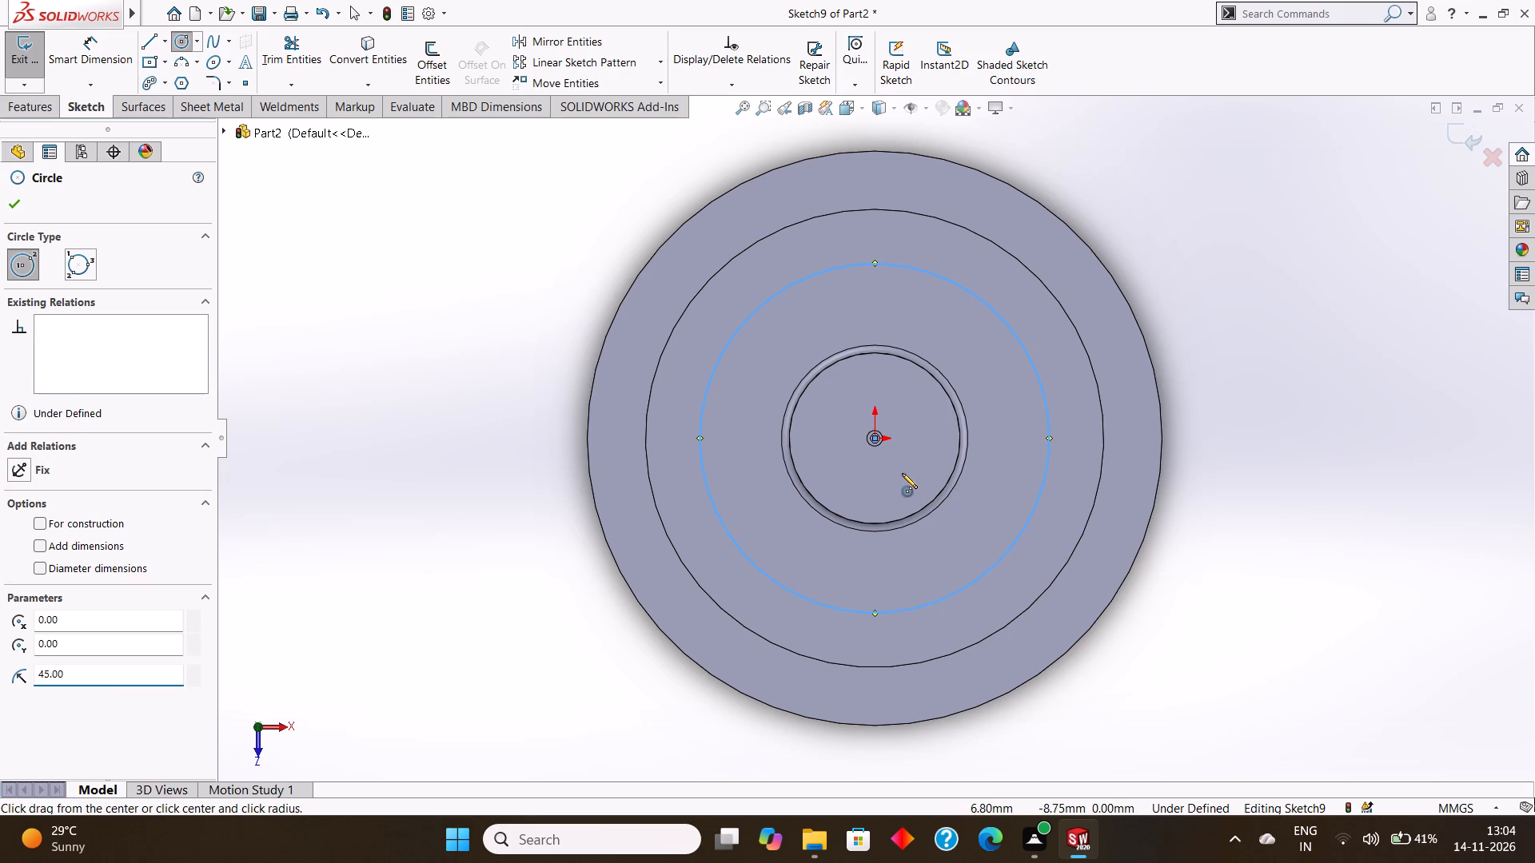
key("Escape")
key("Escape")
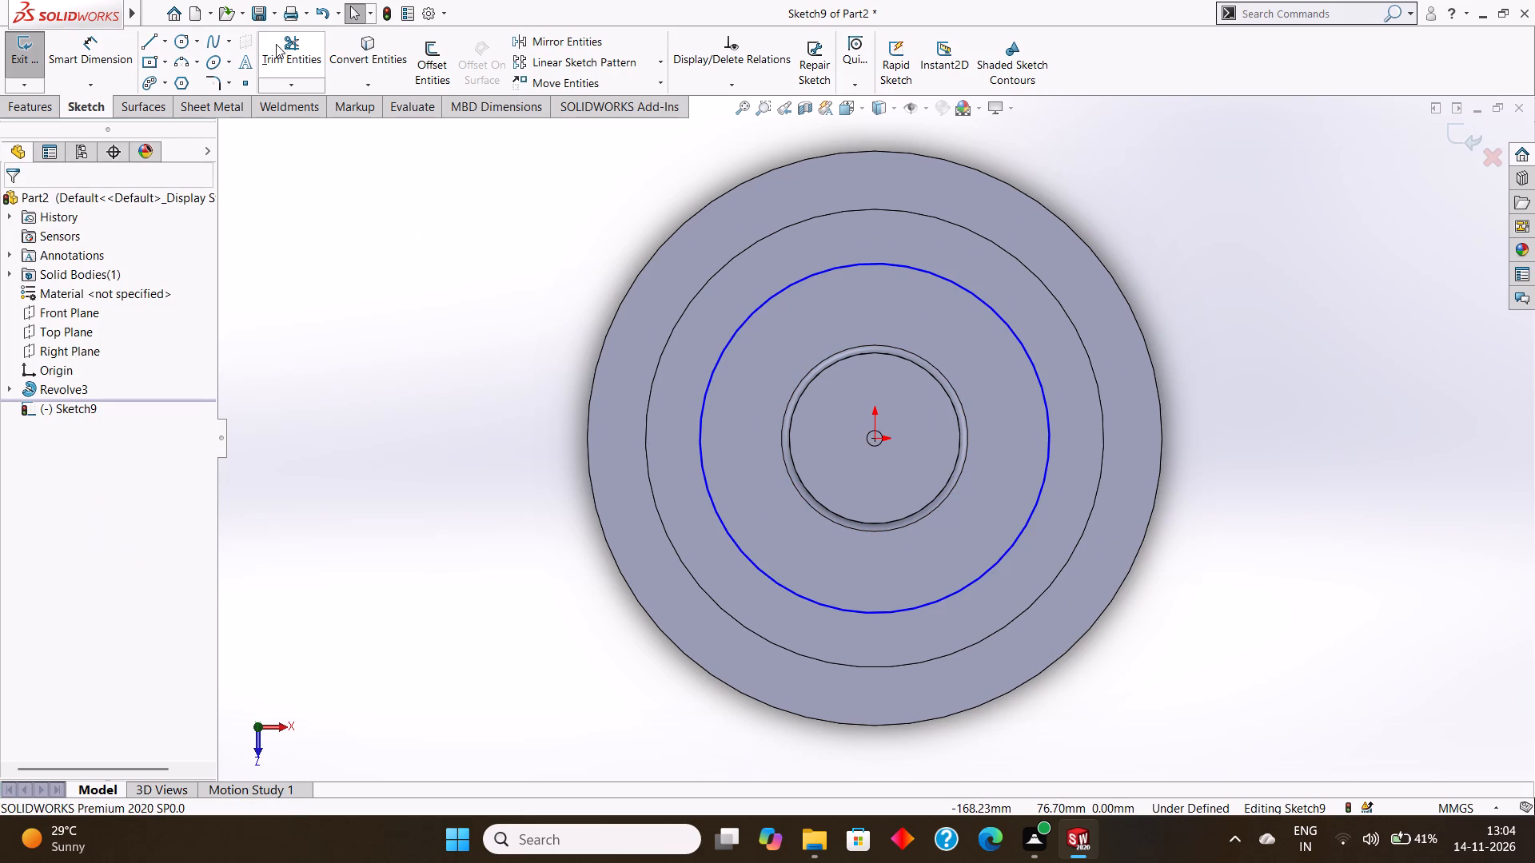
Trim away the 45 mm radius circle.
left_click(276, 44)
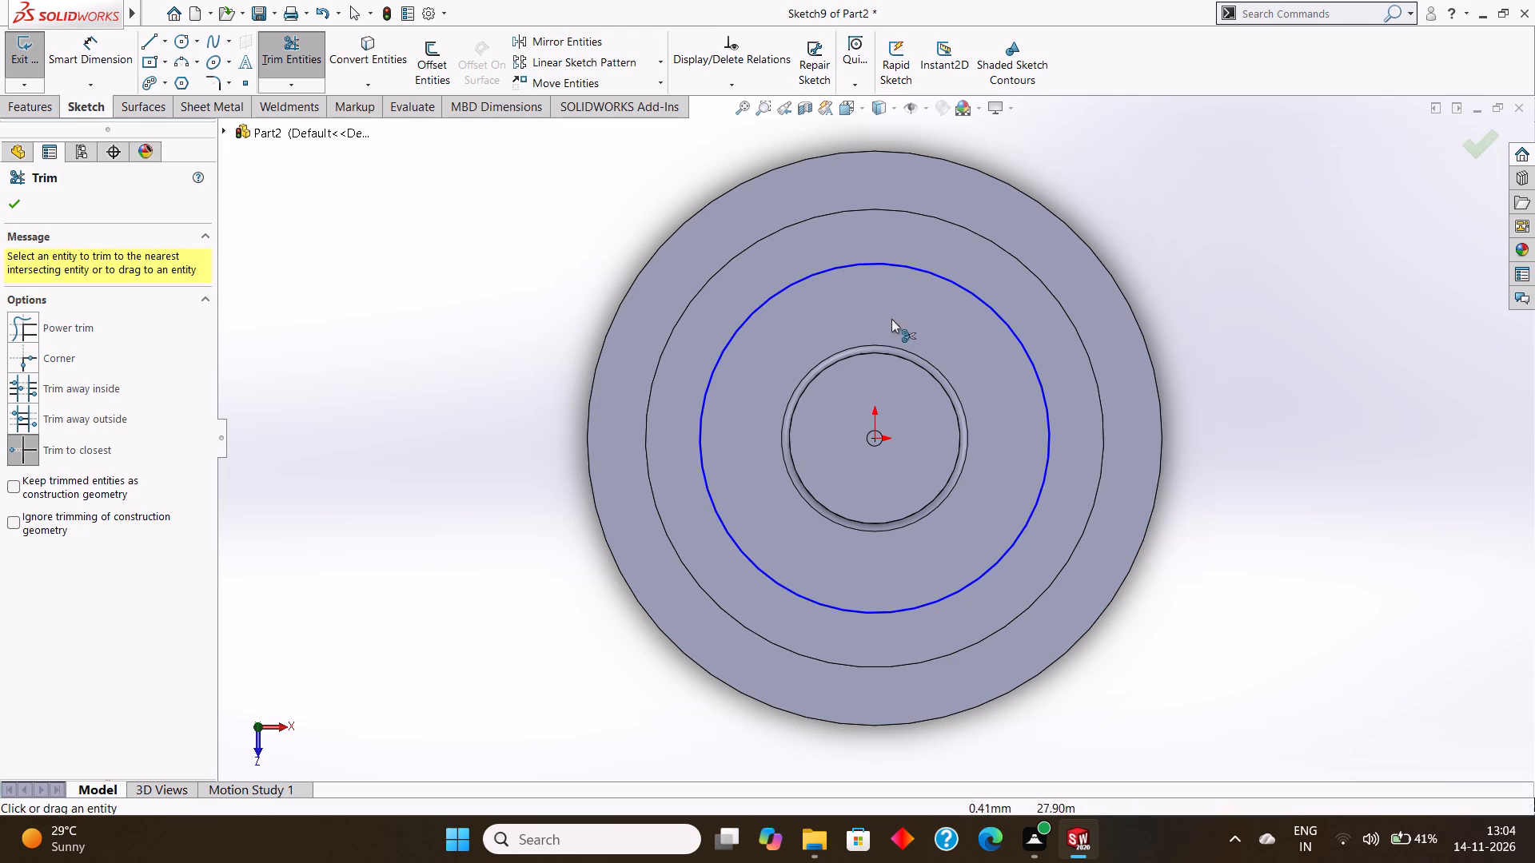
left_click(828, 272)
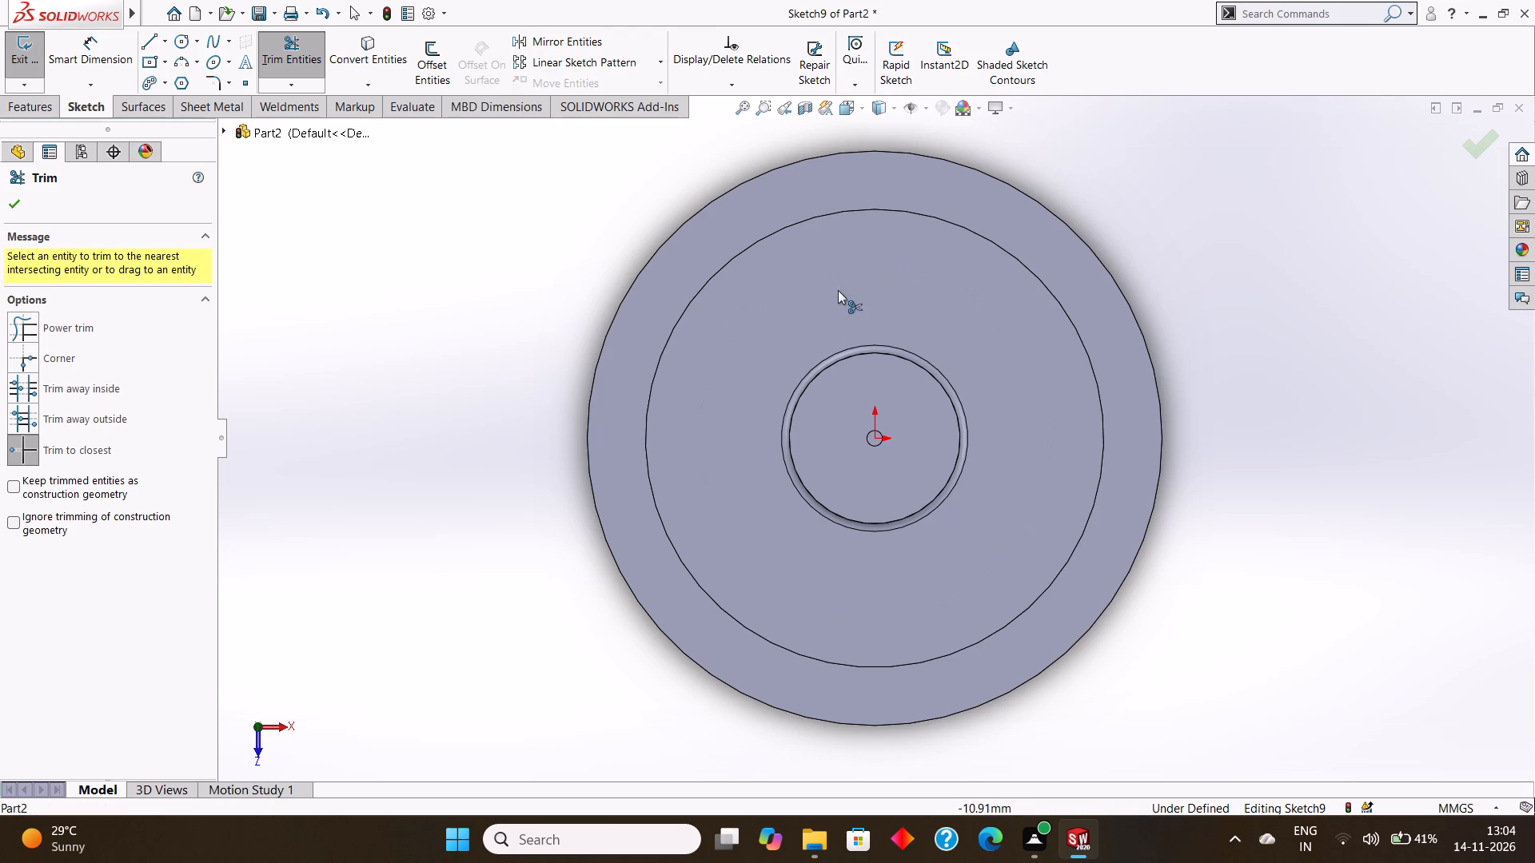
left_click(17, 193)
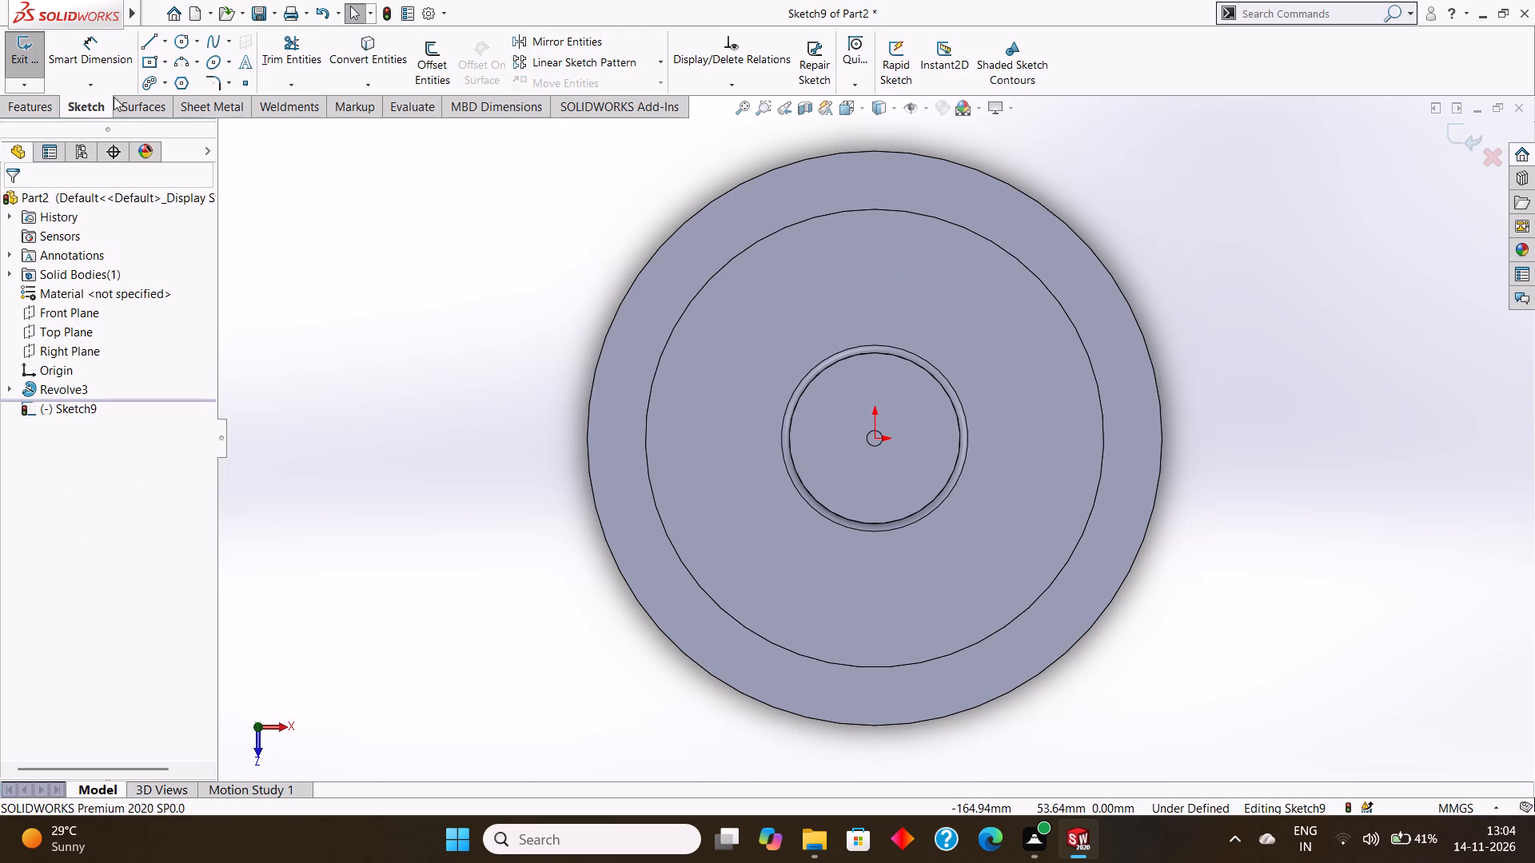
Sketch a circle of radius 74 mm centred on the origin, coinciding with the flange's outer edge.
left_click(181, 37)
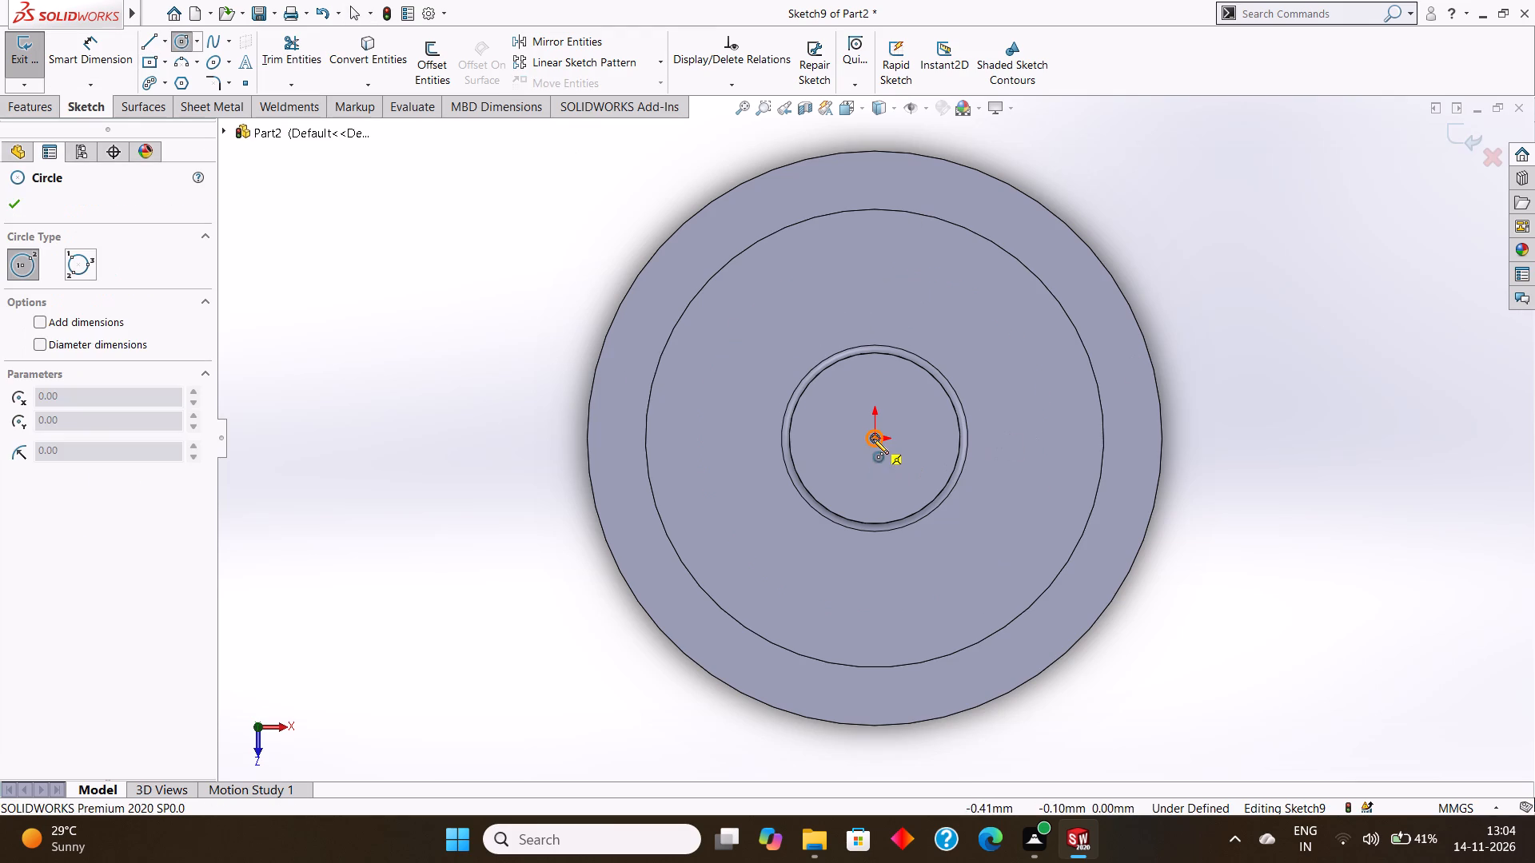
left_click_drag(873, 439, 1126, 298)
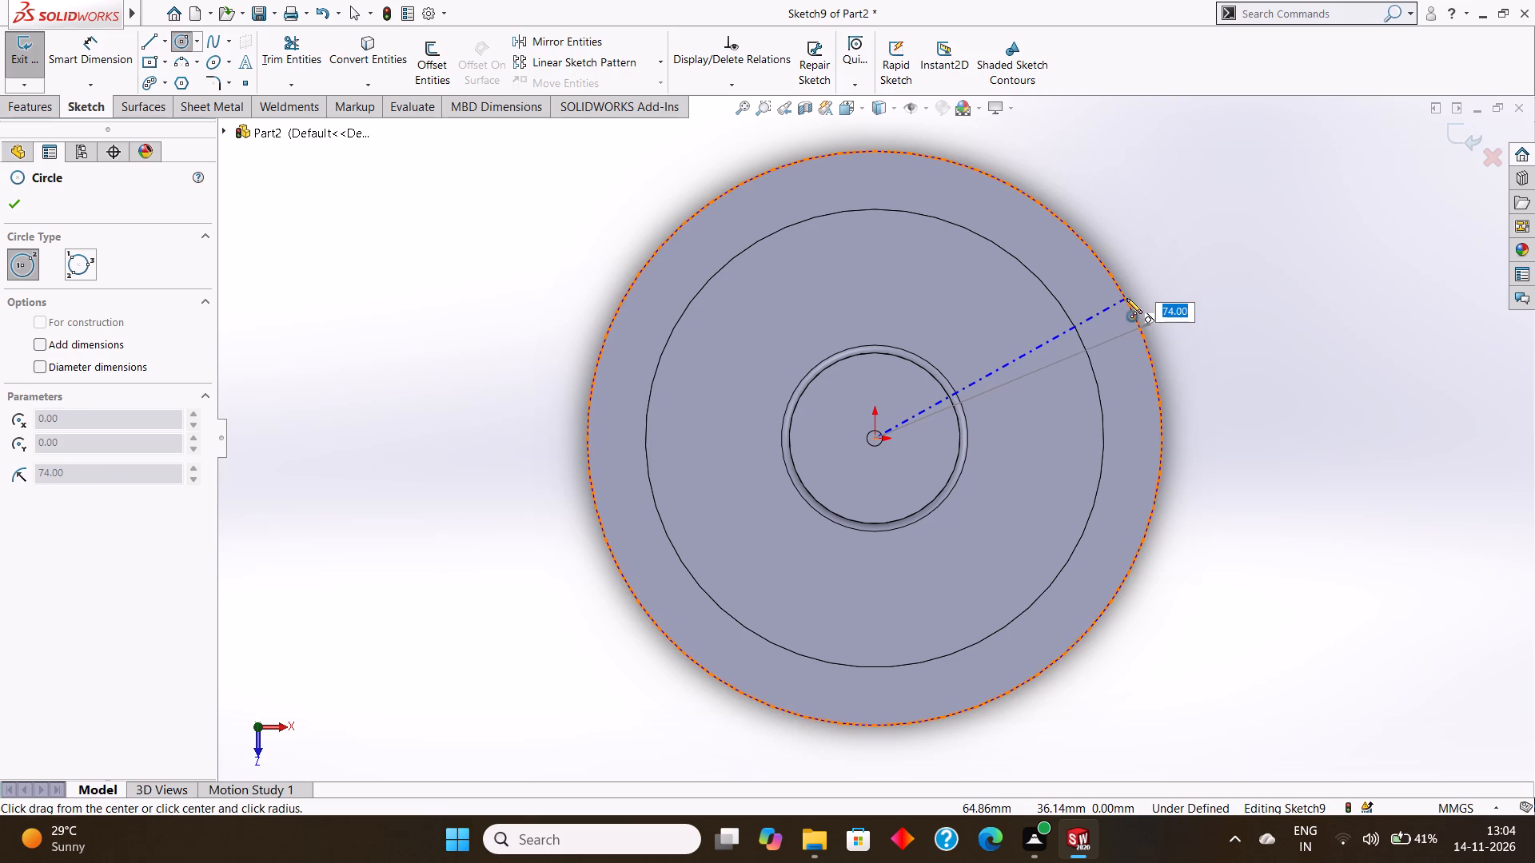
left_click_drag(1126, 298, 1118, 277)
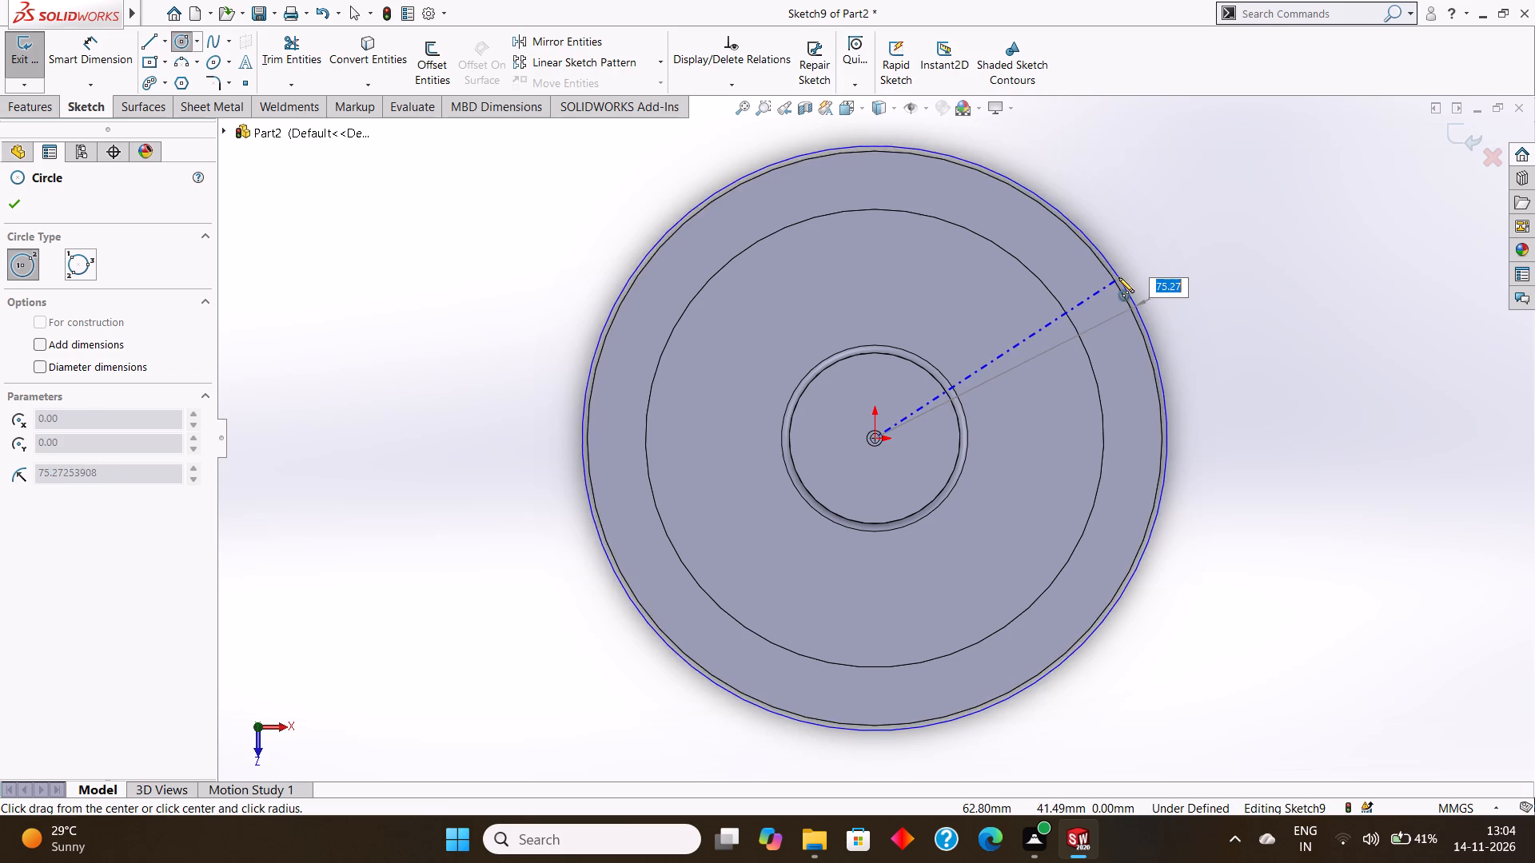
left_click_drag(1118, 277, 1104, 274)
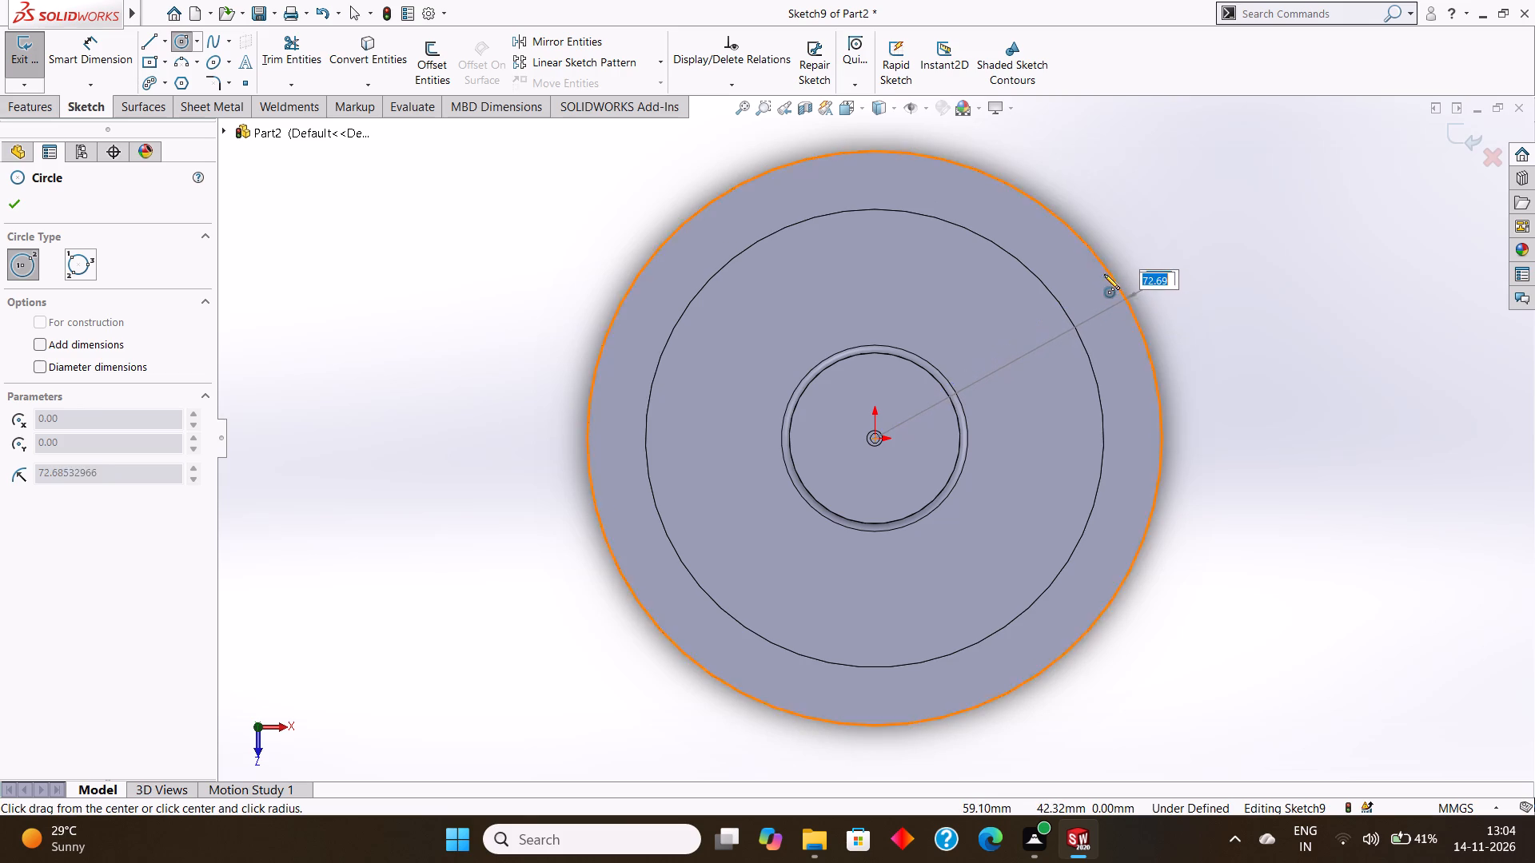
left_click_drag(1104, 274, 1095, 272)
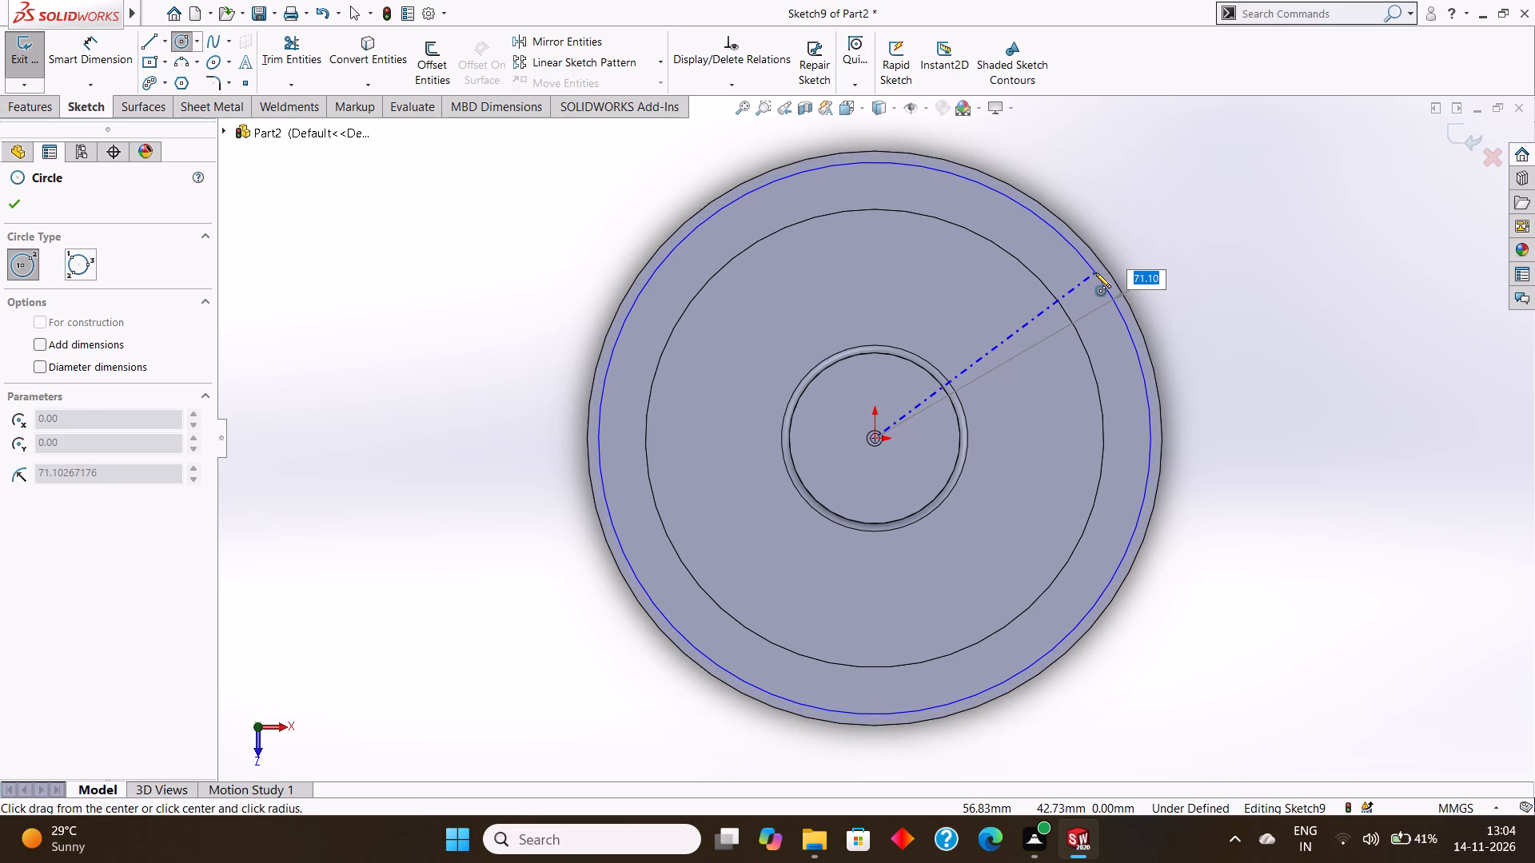
left_click_drag(1095, 272, 1095, 258)
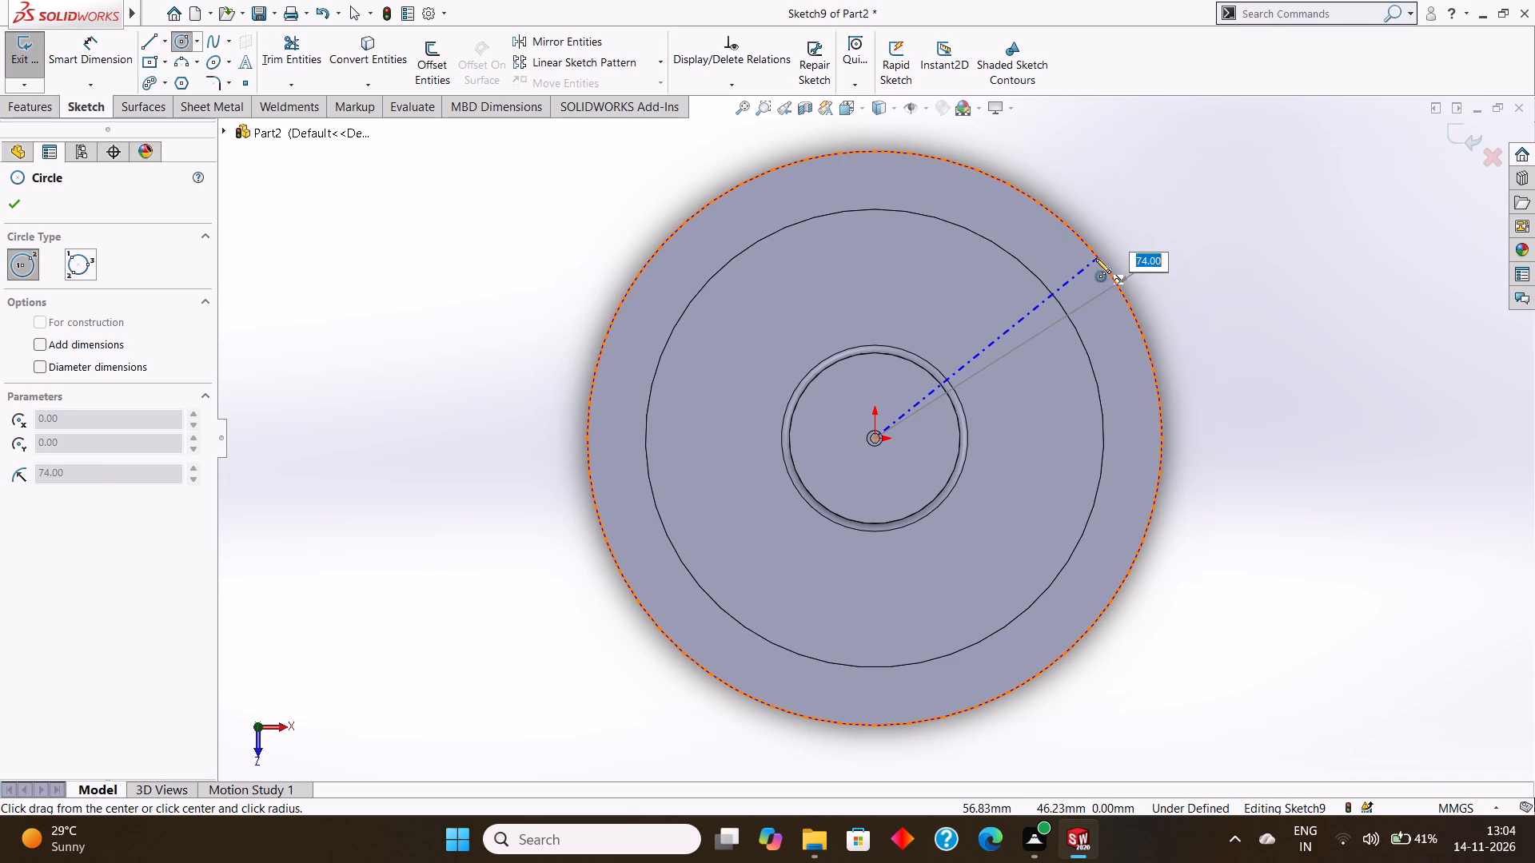
left_click_drag(1095, 258, 1096, 257)
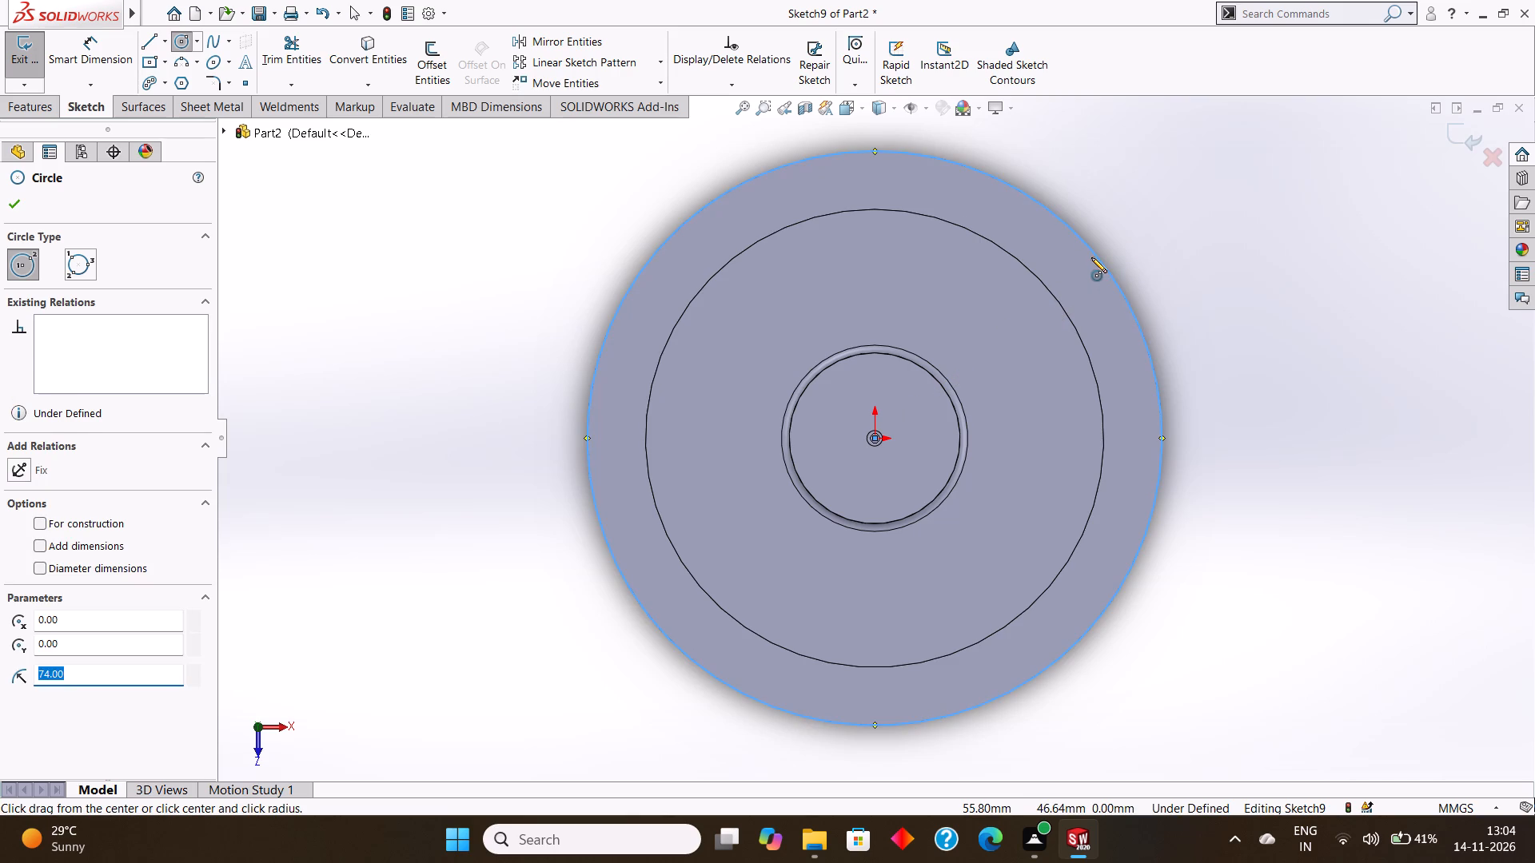
key("Escape")
key("Escape")
key("Escape")
key("Escape")
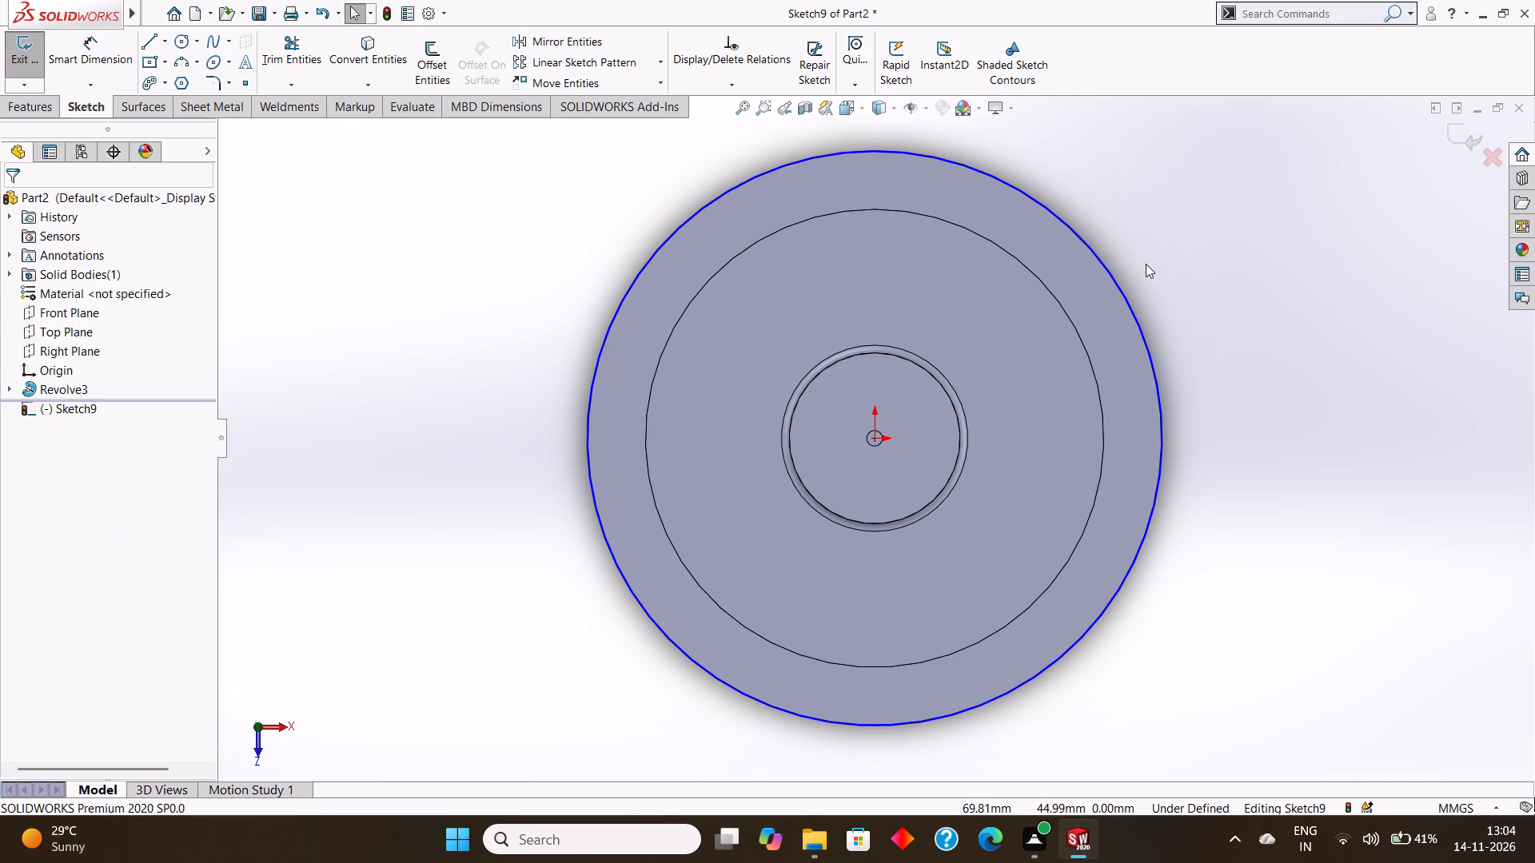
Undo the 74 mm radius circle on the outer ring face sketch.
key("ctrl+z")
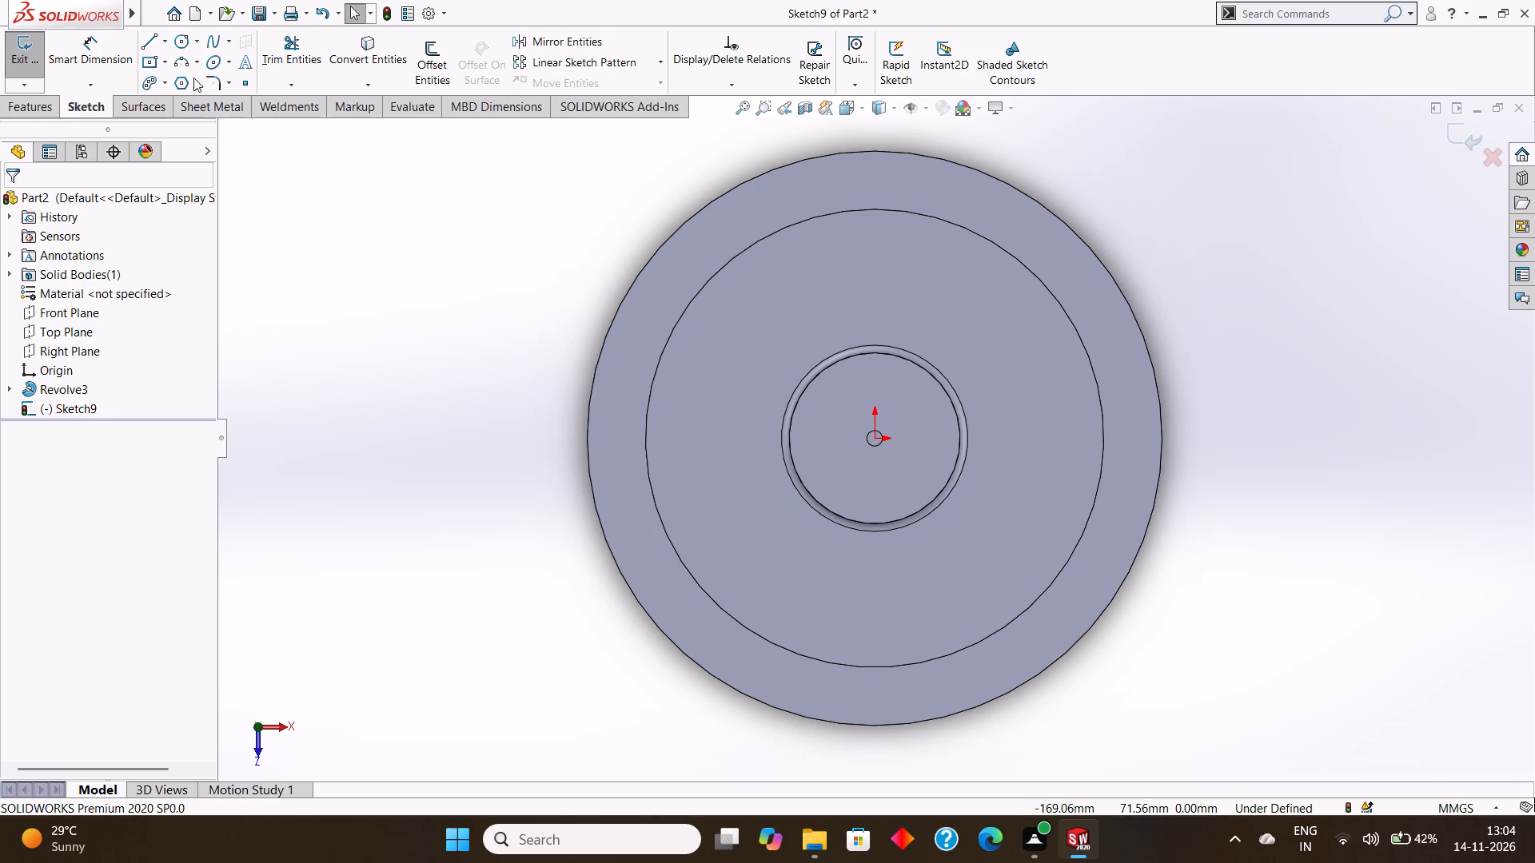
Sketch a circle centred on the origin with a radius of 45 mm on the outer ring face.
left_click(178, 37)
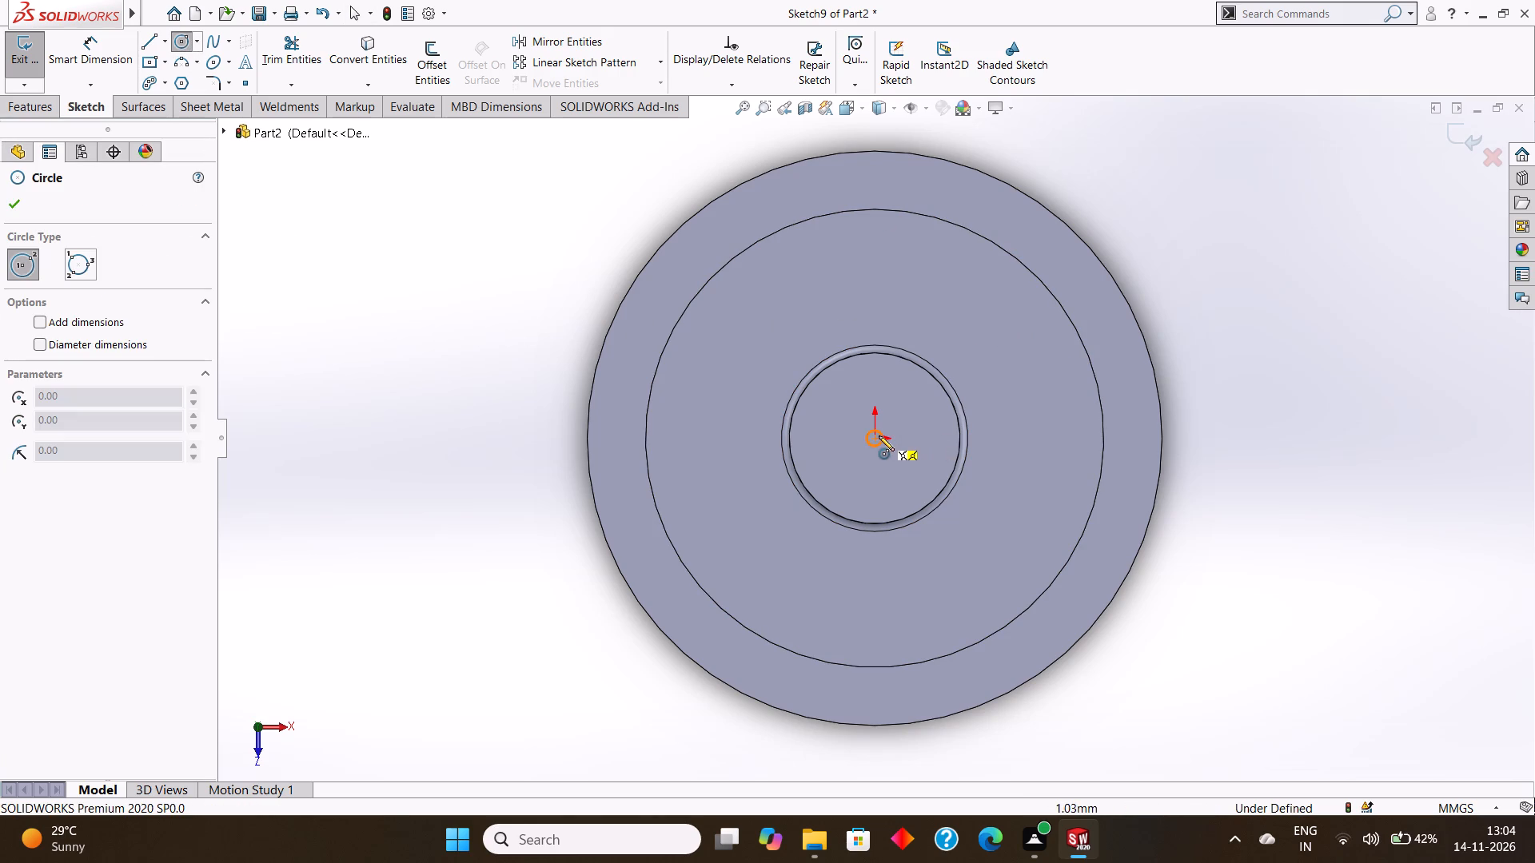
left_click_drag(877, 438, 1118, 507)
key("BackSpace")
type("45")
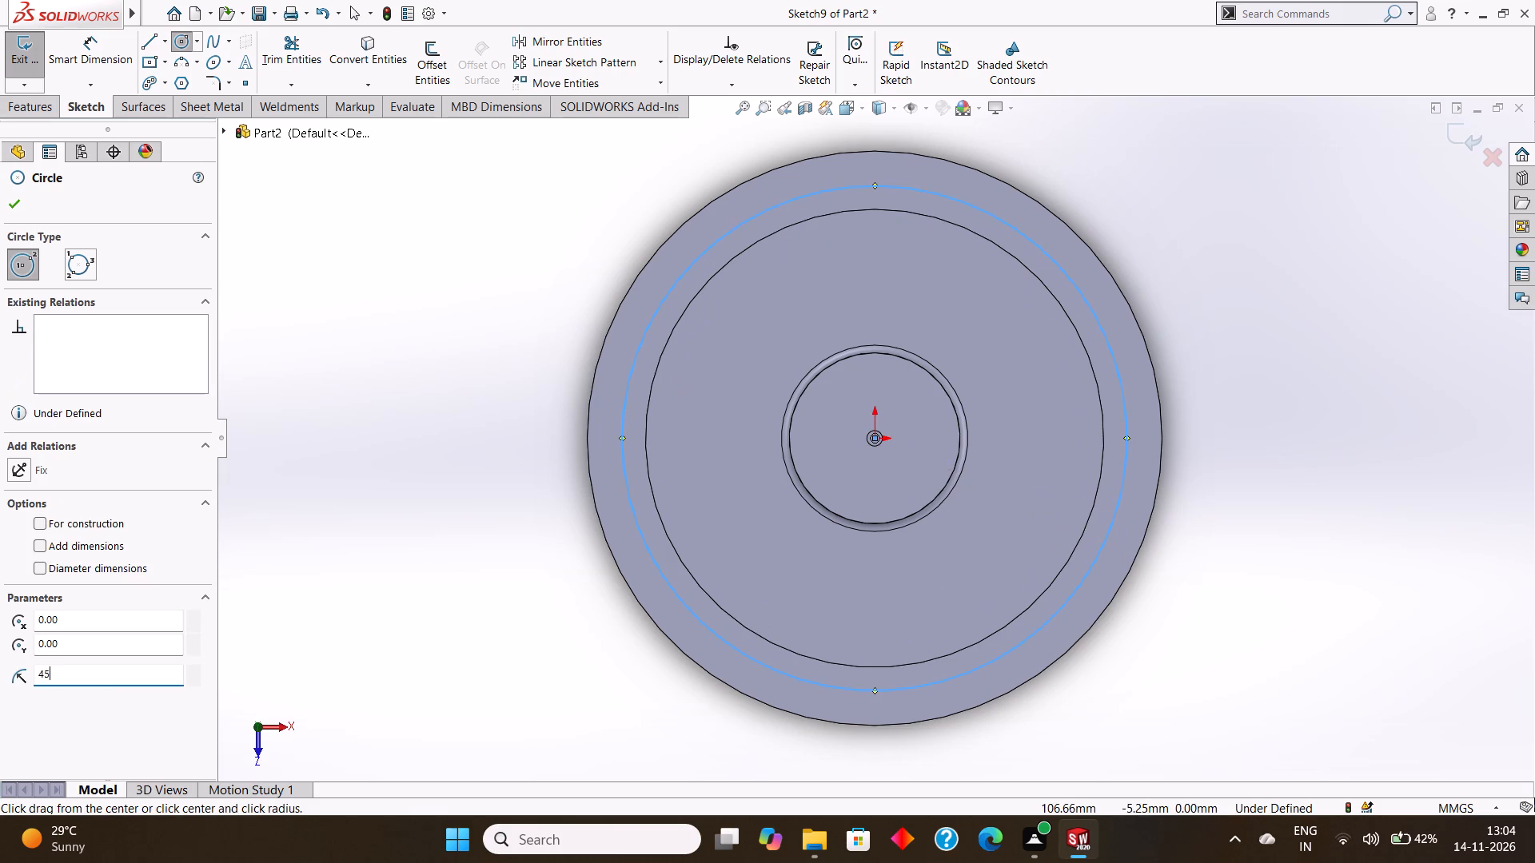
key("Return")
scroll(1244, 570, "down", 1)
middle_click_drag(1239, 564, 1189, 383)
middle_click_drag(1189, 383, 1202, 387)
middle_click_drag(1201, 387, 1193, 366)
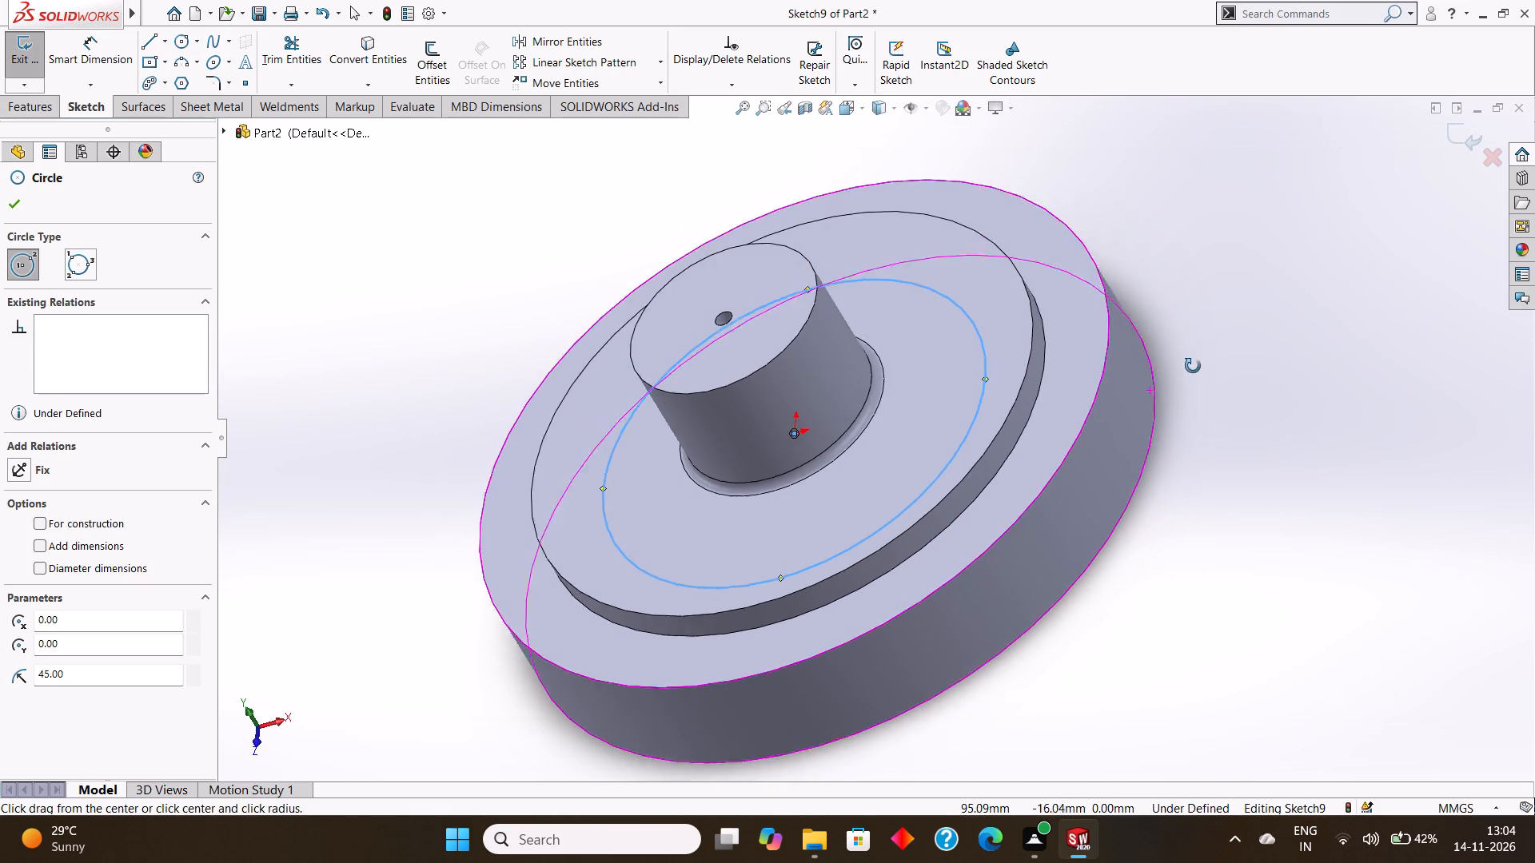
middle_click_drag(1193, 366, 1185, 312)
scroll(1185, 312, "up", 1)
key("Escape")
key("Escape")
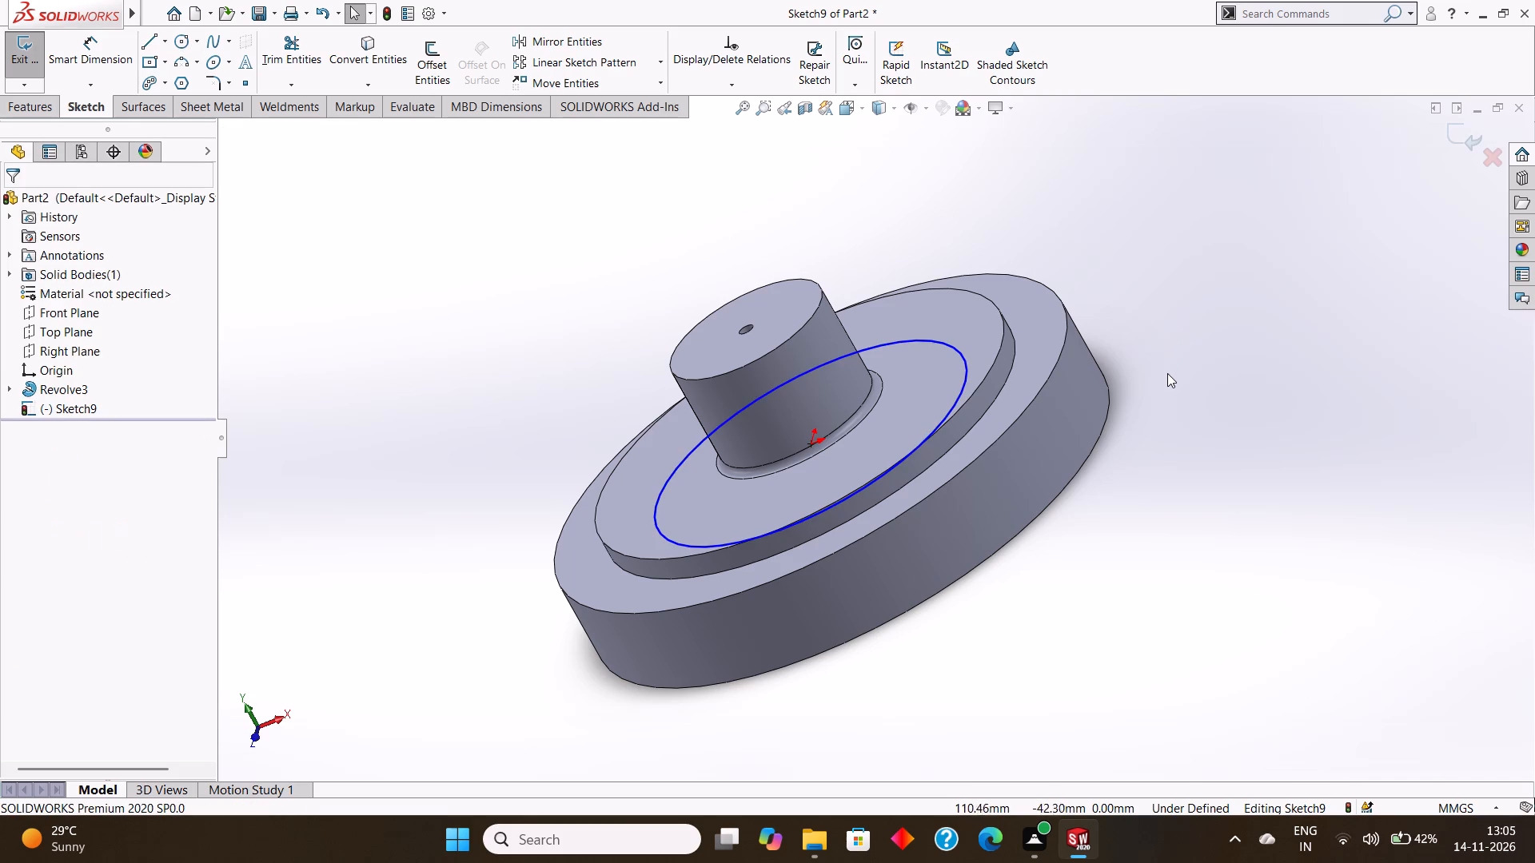
Undo the recent operations back through the ring face sketch and the revolve, returning to the flange's profile sketch.
key("ctrl+z")
key("ctrl+z")
key("ctrl+z")
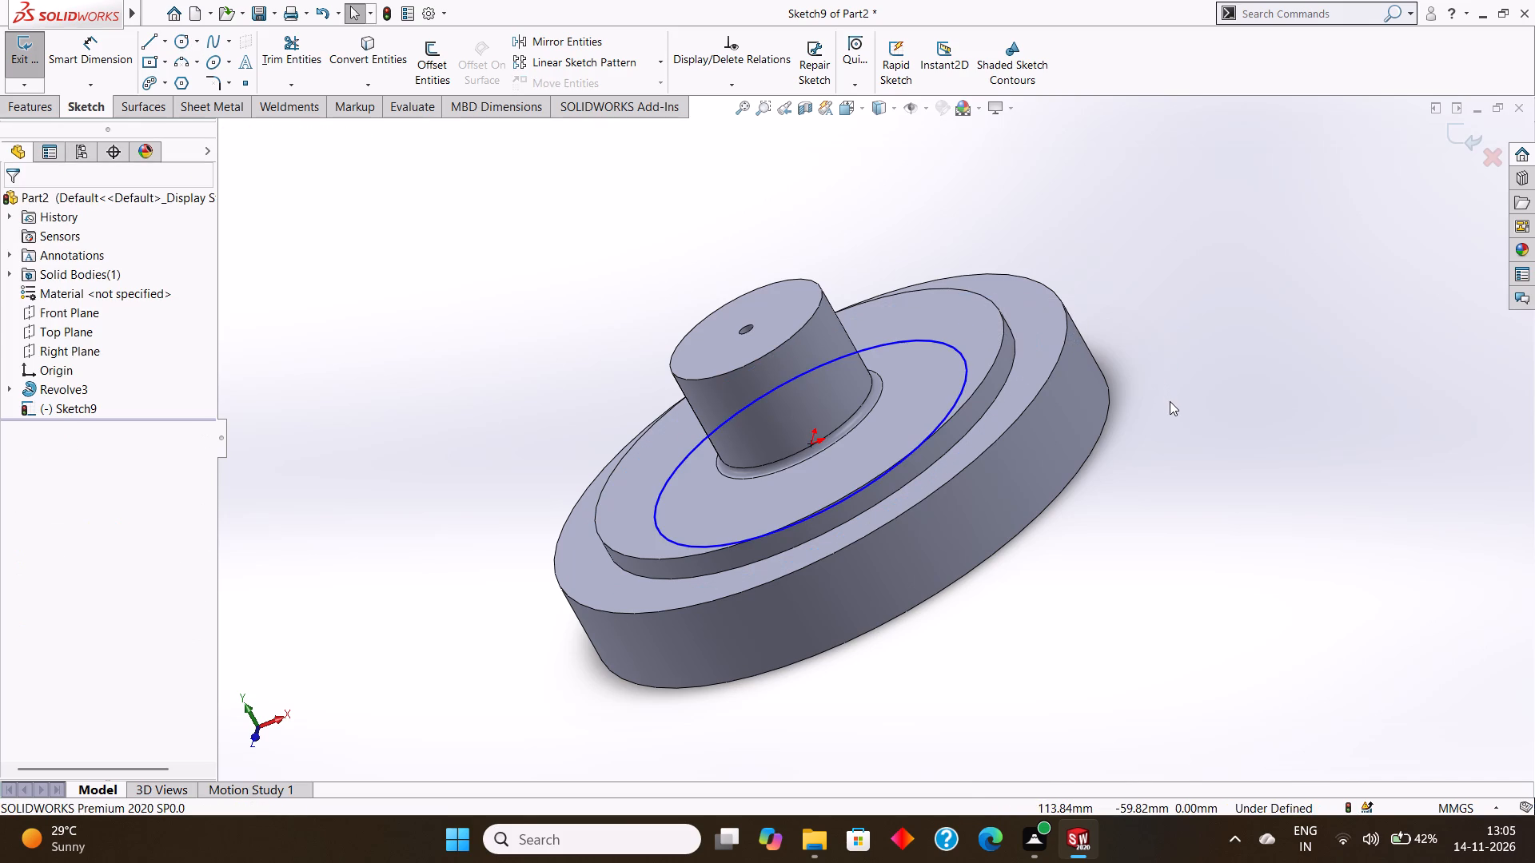
key("ctrl+z")
key("ctrl+z")
key("ctrl+z")
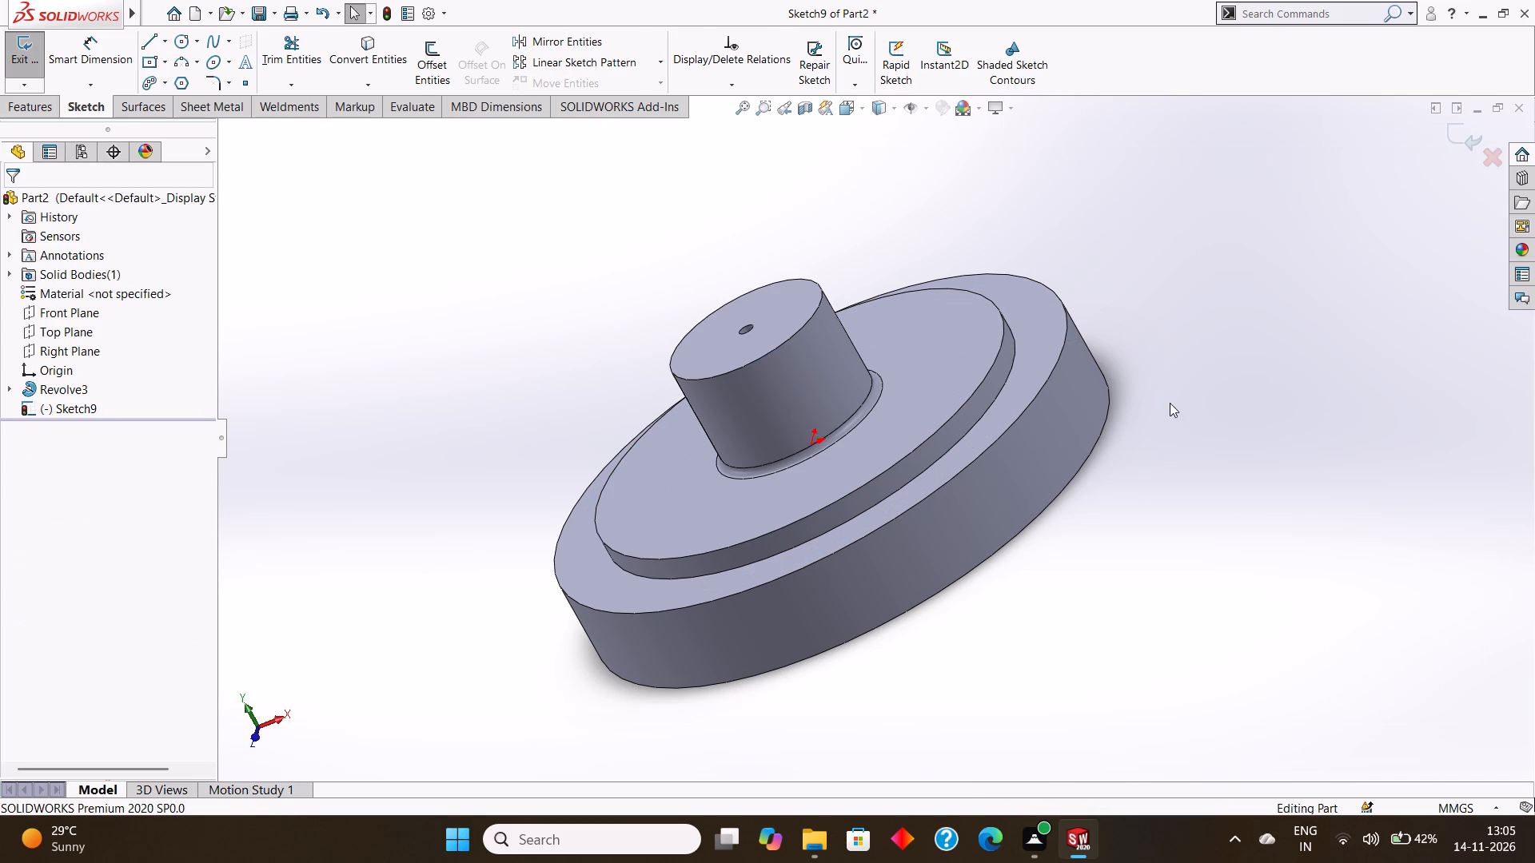
key("ctrl+z")
Examine the profile sketch's dimensions, especially the lengths along the bottom edges of the boss and flange sections.
scroll(919, 404, "down", 1)
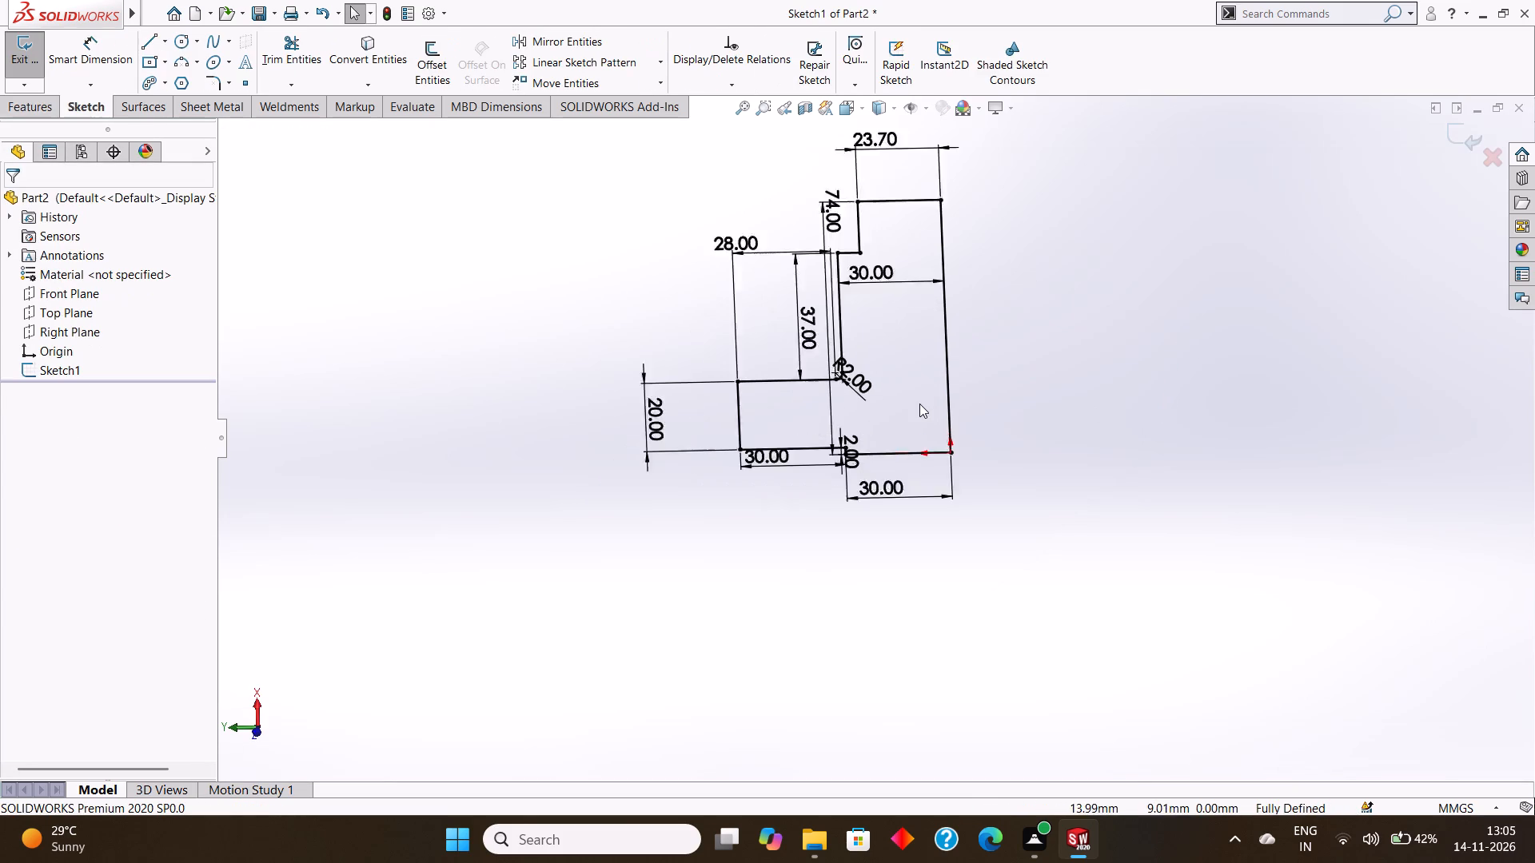
scroll(919, 404, "down", 1)
scroll(901, 416, "up", 4)
scroll(895, 417, "down", 3)
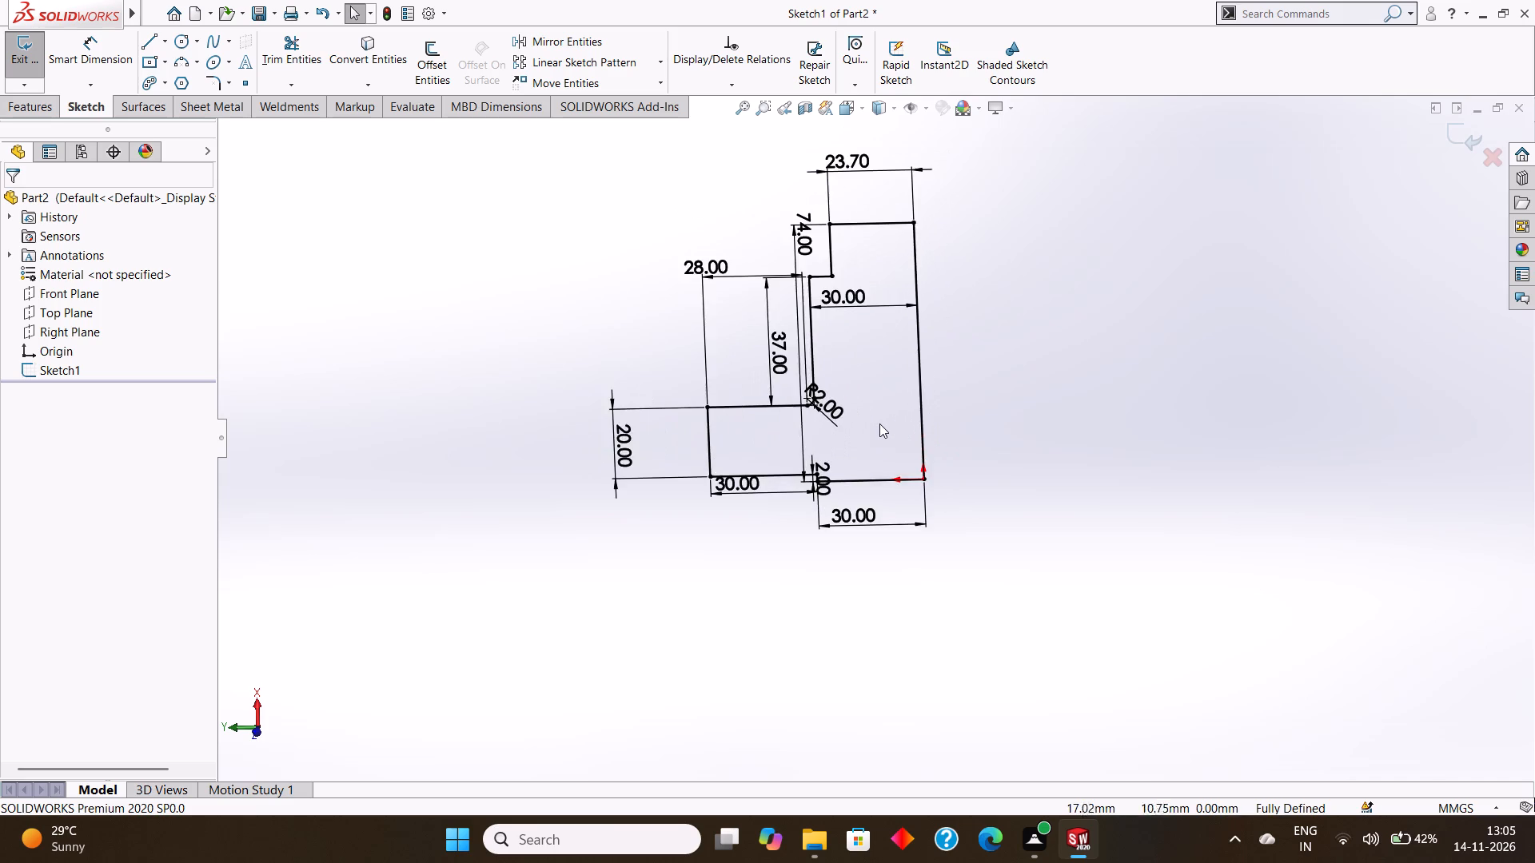
scroll(848, 442, "down", 3)
scroll(828, 507, "down", 3)
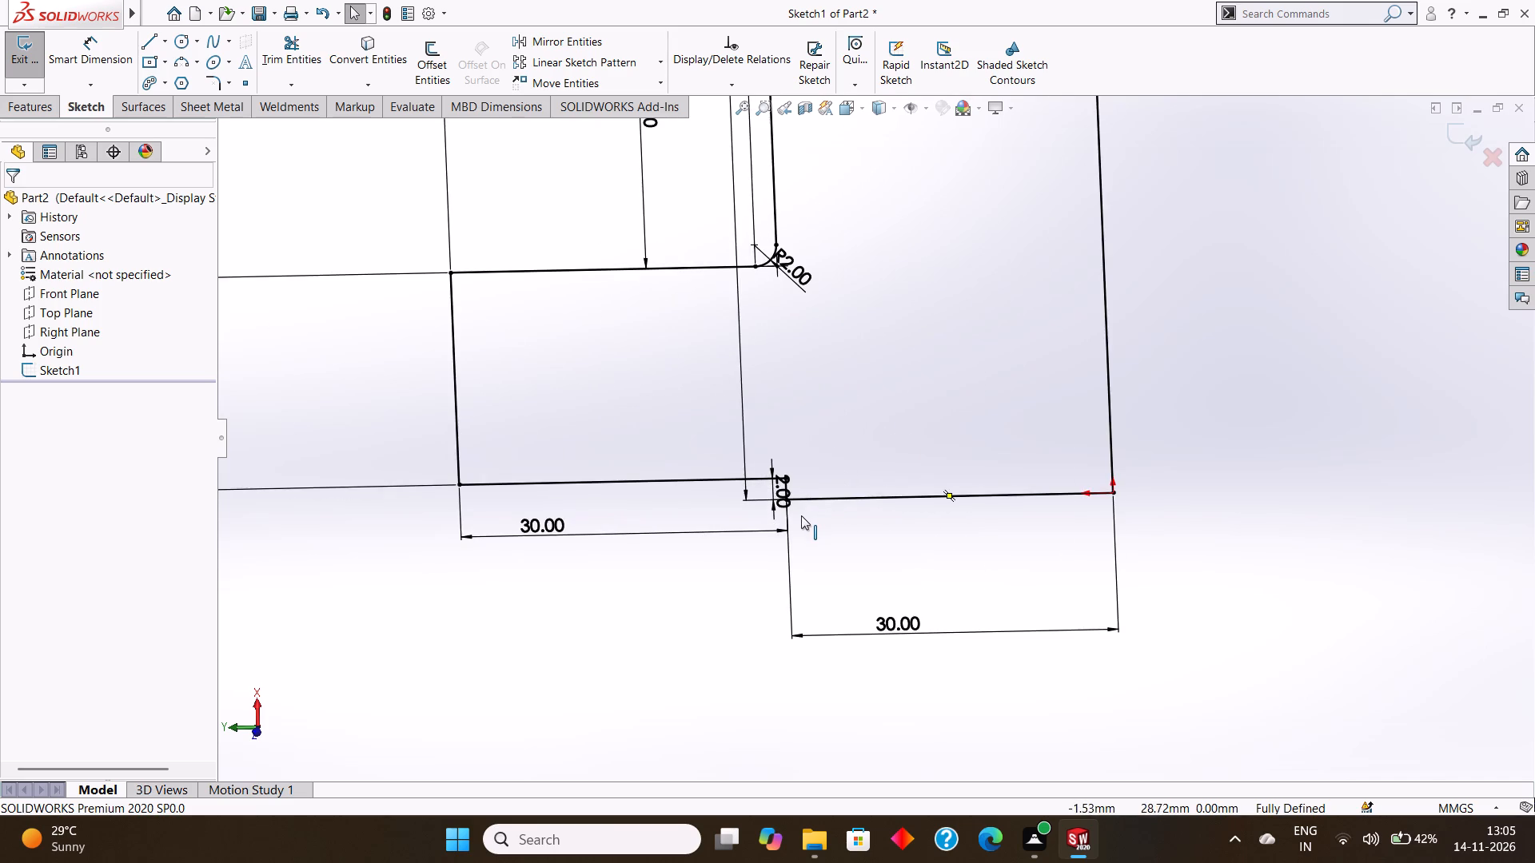
scroll(801, 515, "up", 7)
scroll(831, 470, "down", 2)
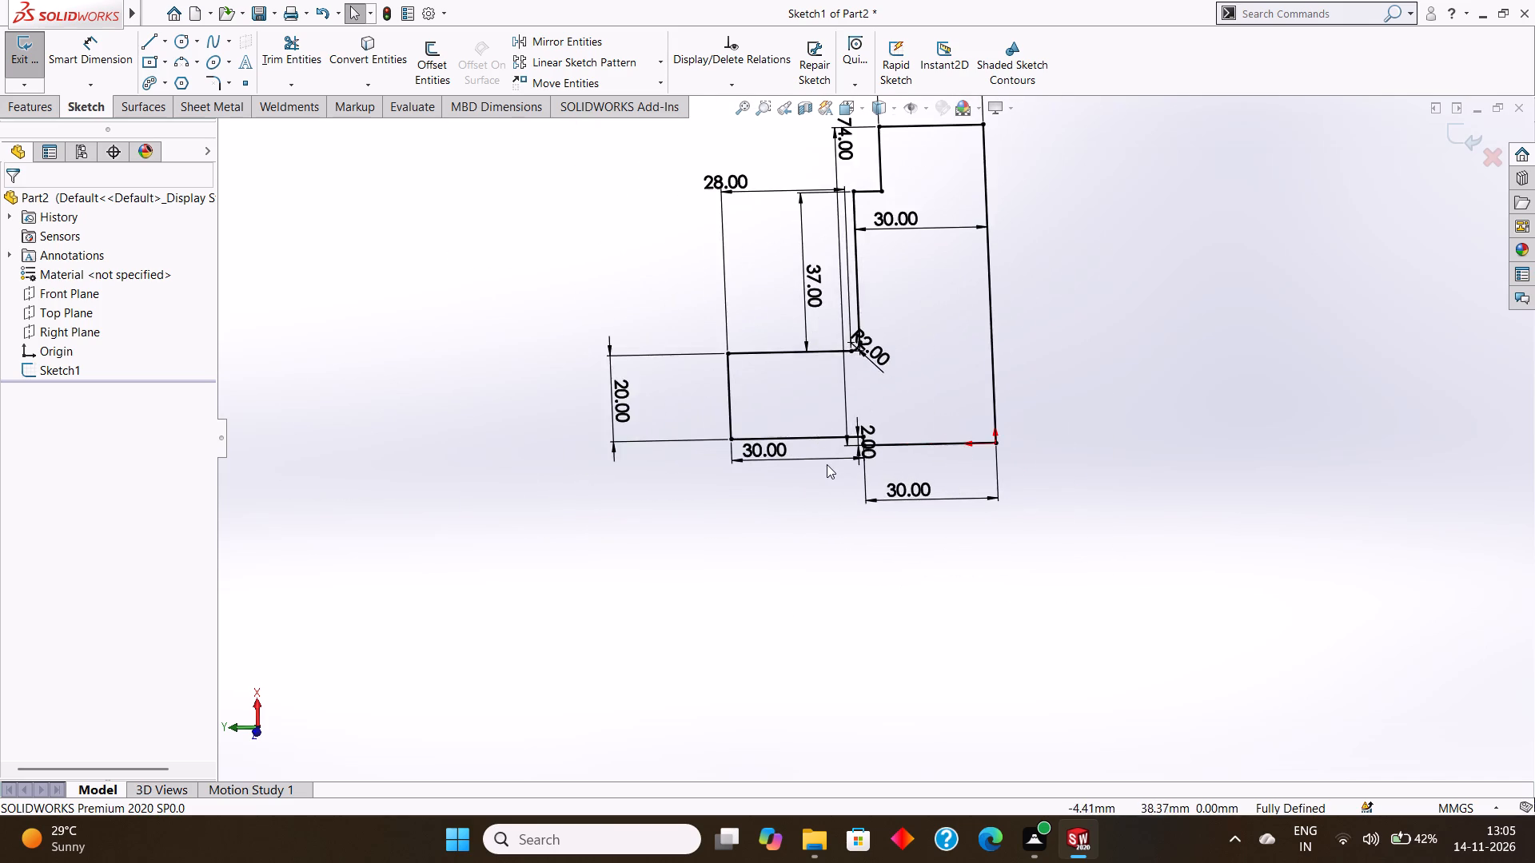
scroll(827, 464, "down", 3)
scroll(813, 447, "up", 6)
scroll(931, 423, "down", 3)
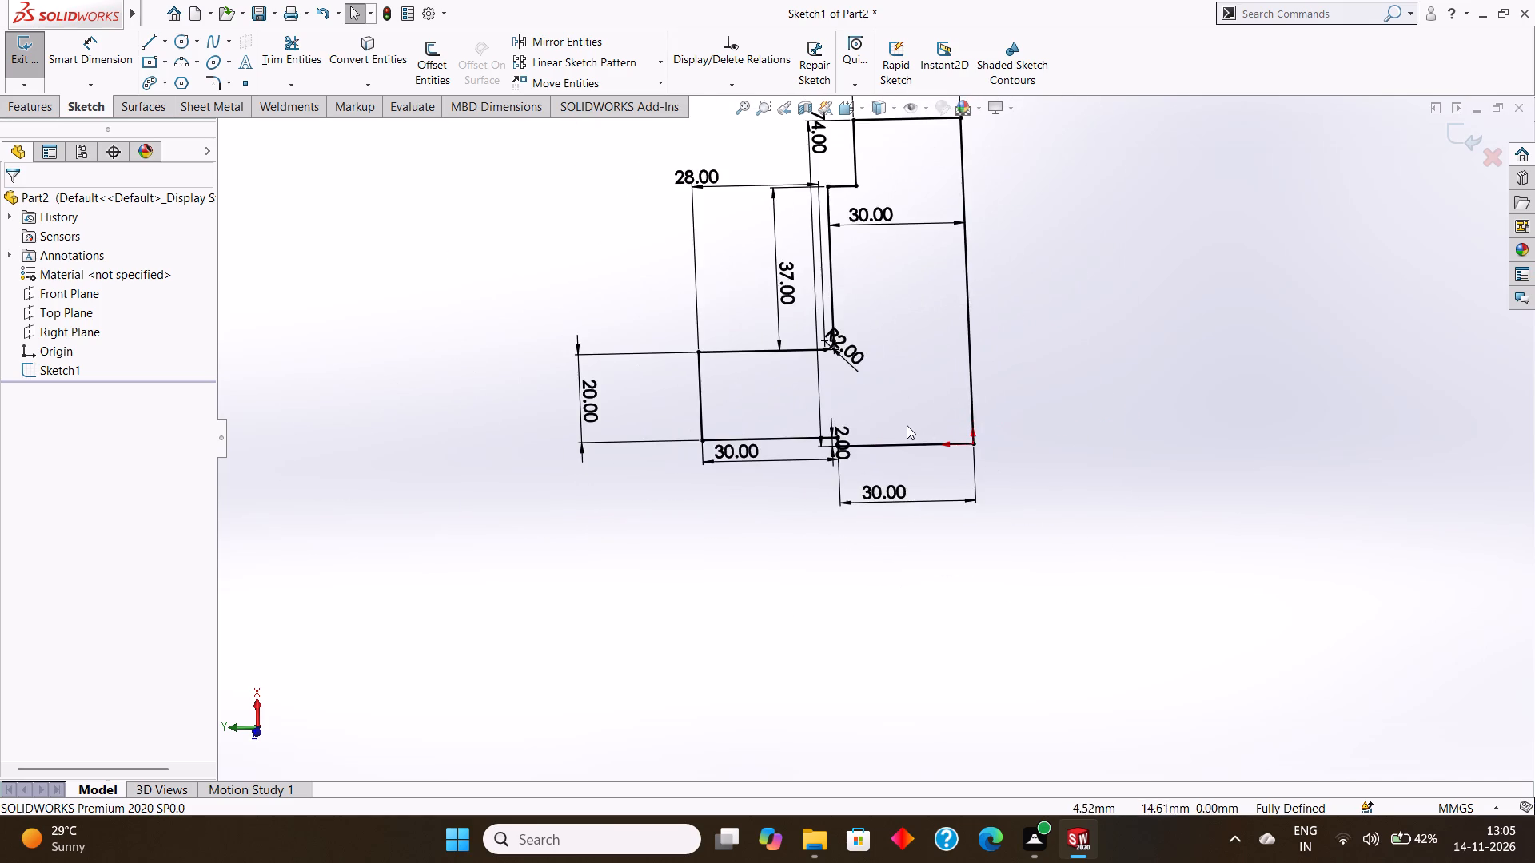
scroll(905, 426, "down", 3)
scroll(895, 436, "up", 2)
scroll(872, 442, "down", 2)
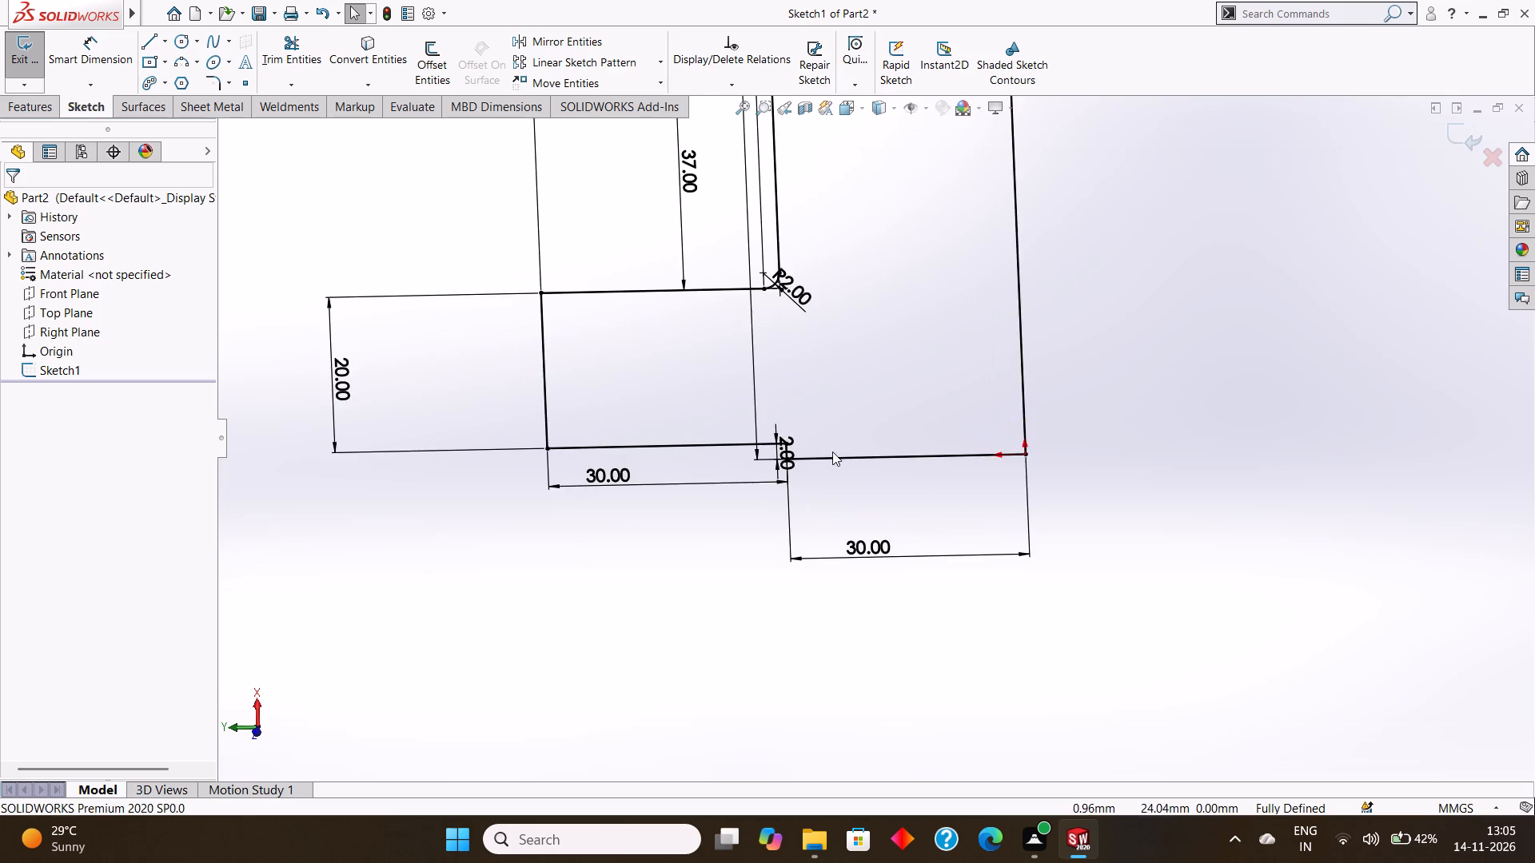
scroll(832, 451, "up", 4)
scroll(764, 466, "up", 2)
scroll(804, 443, "down", 4)
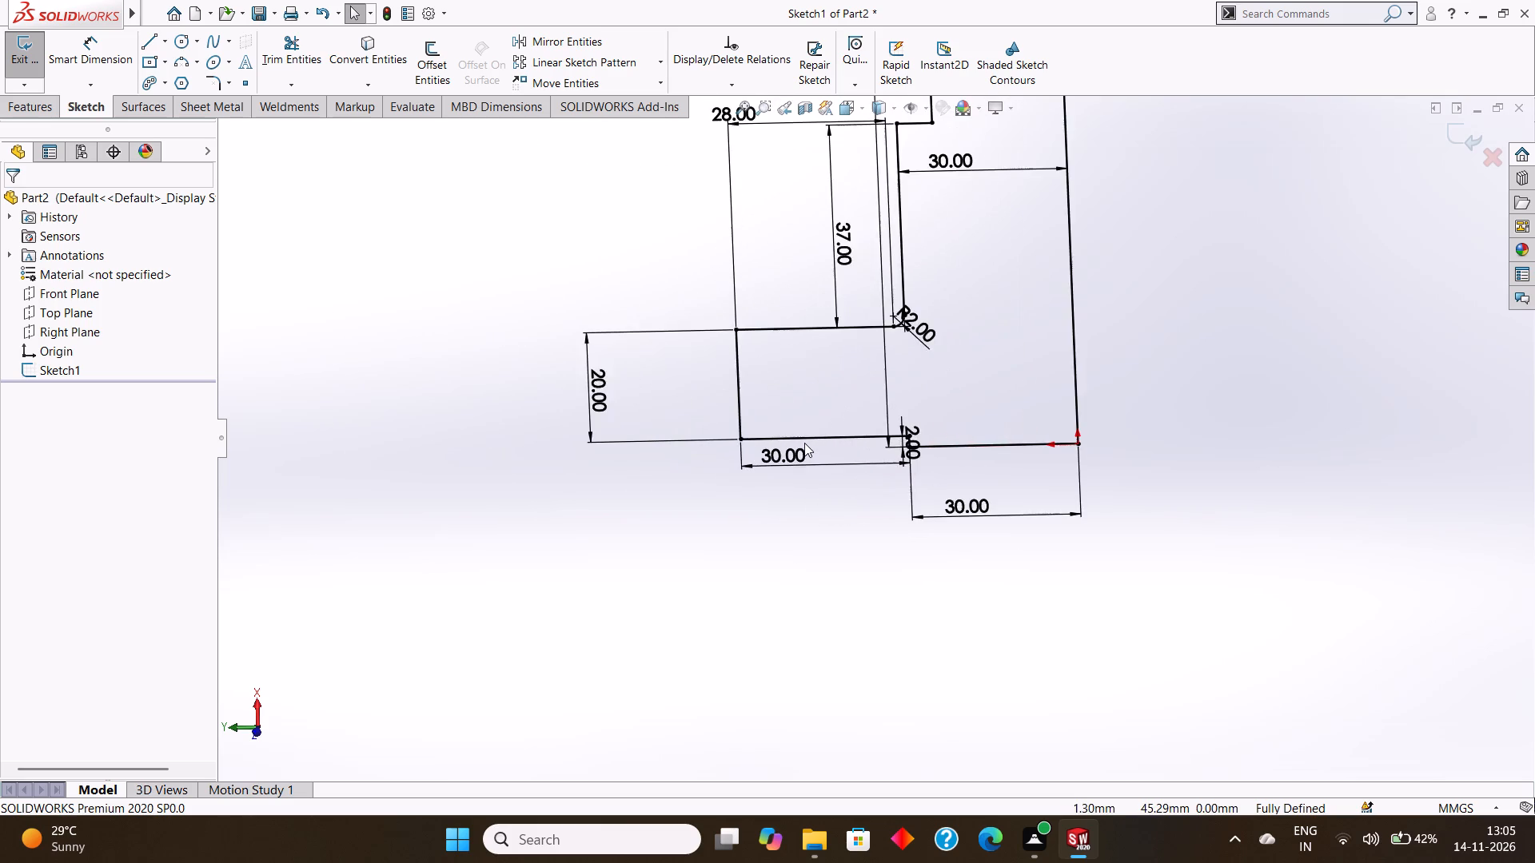
scroll(804, 443, "down", 2)
scroll(810, 447, "up", 4)
scroll(967, 454, "down", 1)
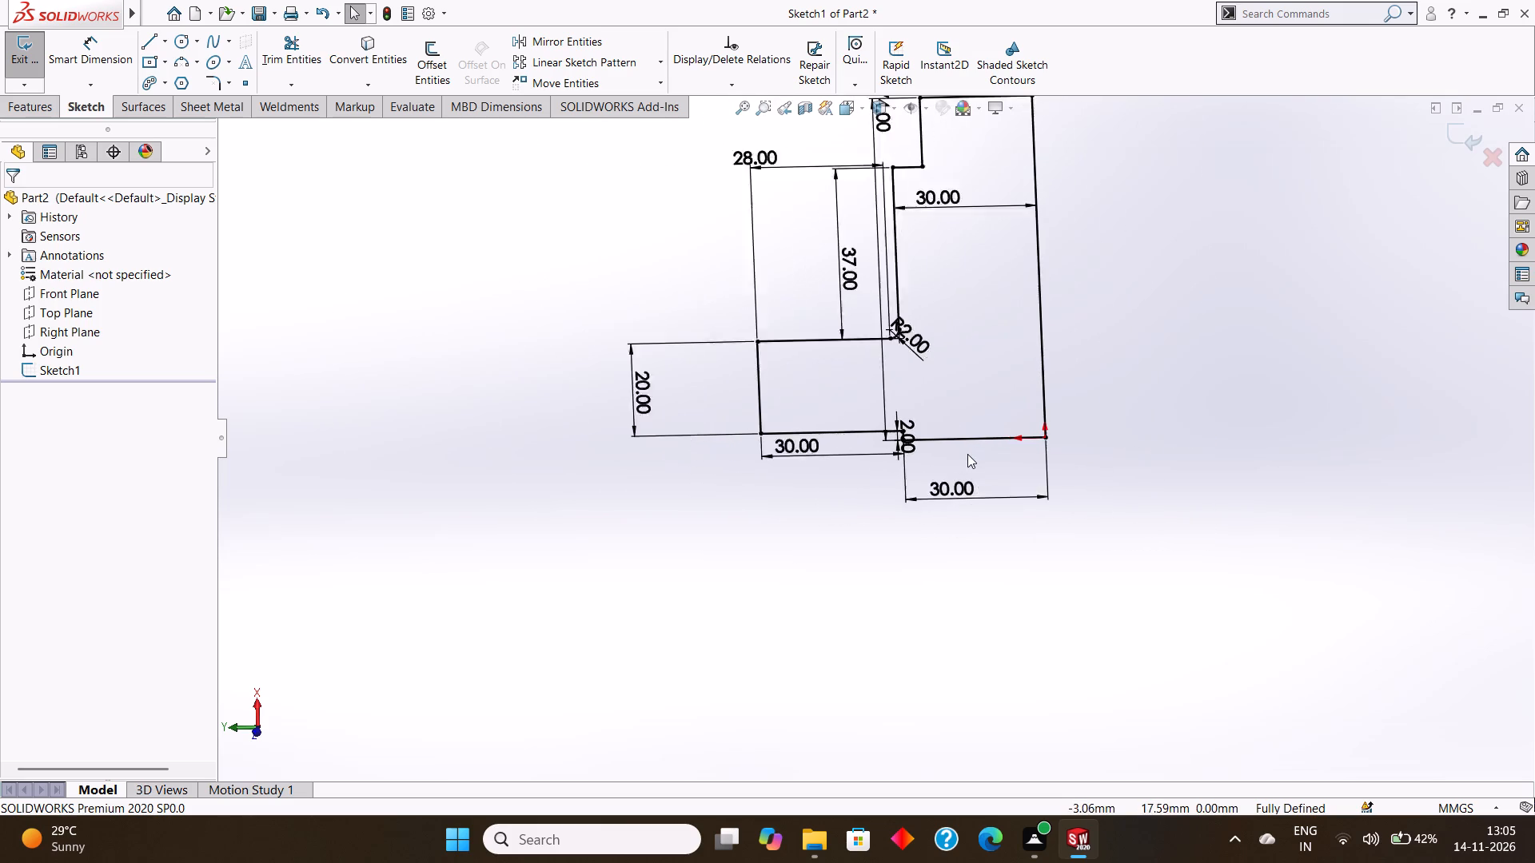
scroll(967, 454, "down", 1)
scroll(909, 453, "up", 4)
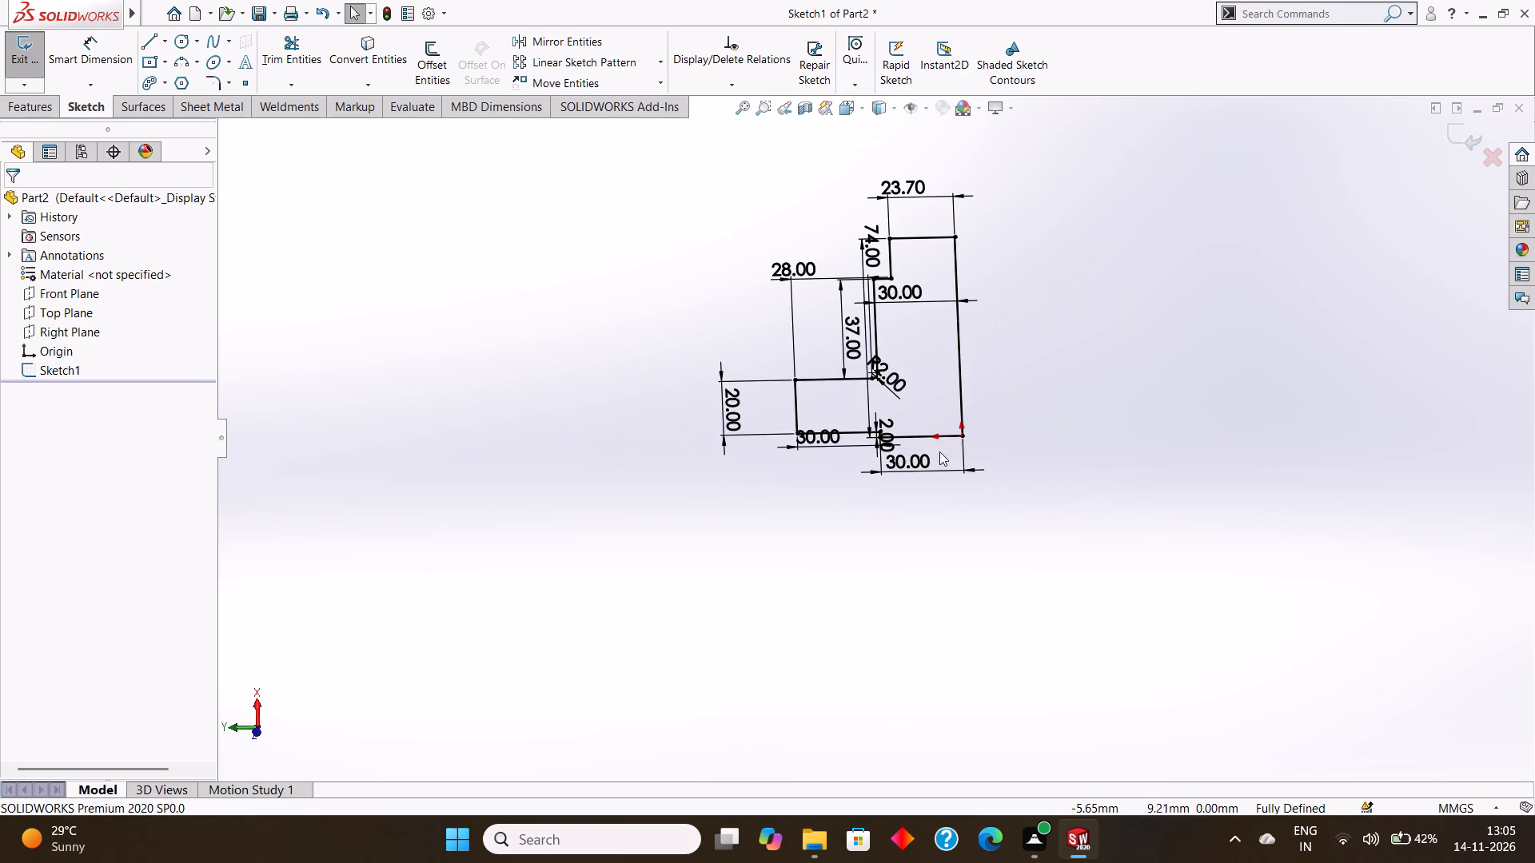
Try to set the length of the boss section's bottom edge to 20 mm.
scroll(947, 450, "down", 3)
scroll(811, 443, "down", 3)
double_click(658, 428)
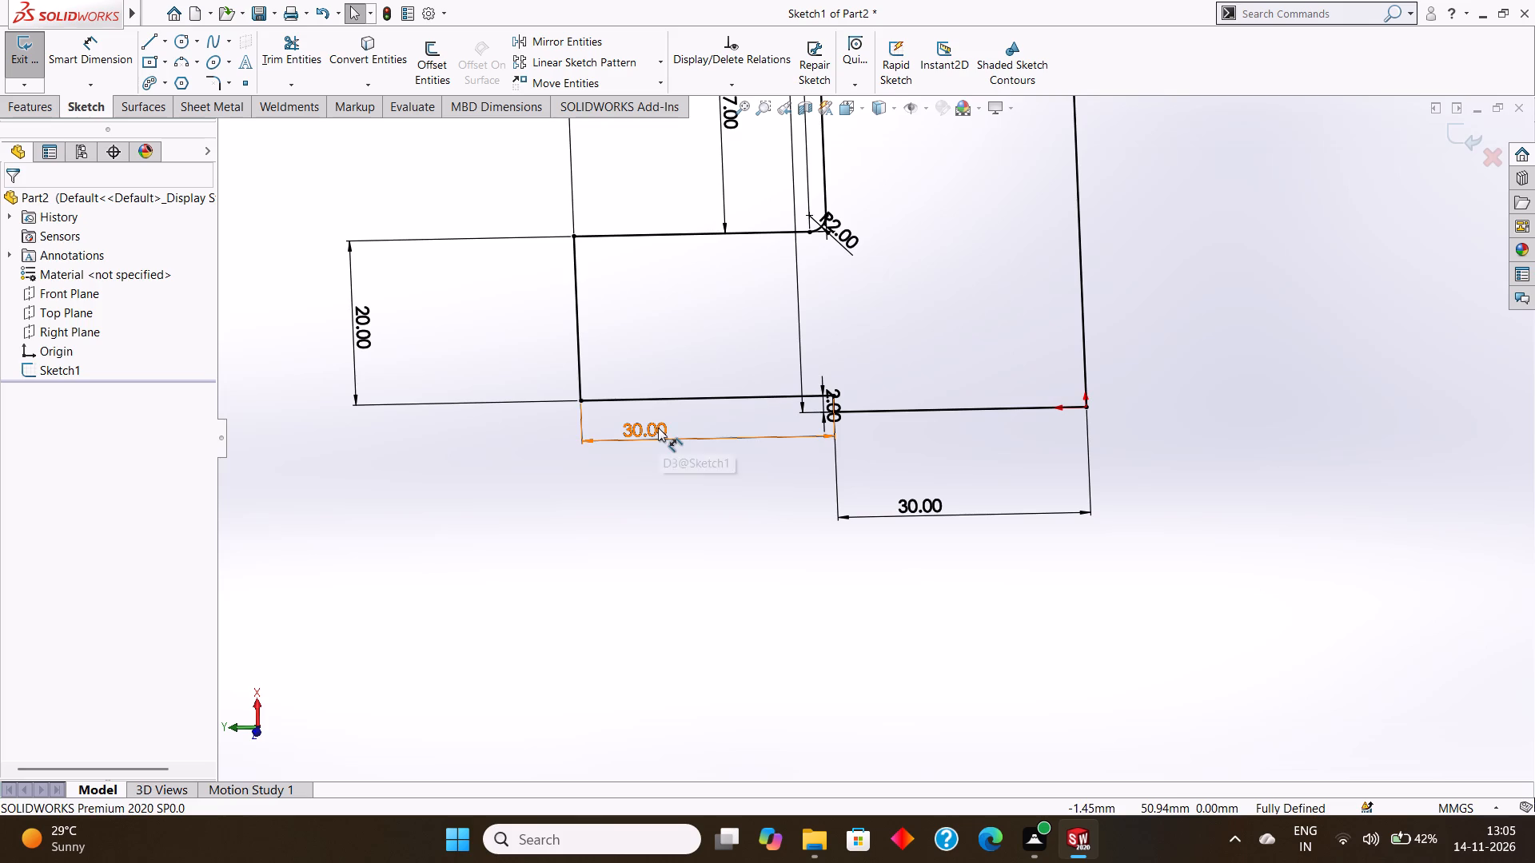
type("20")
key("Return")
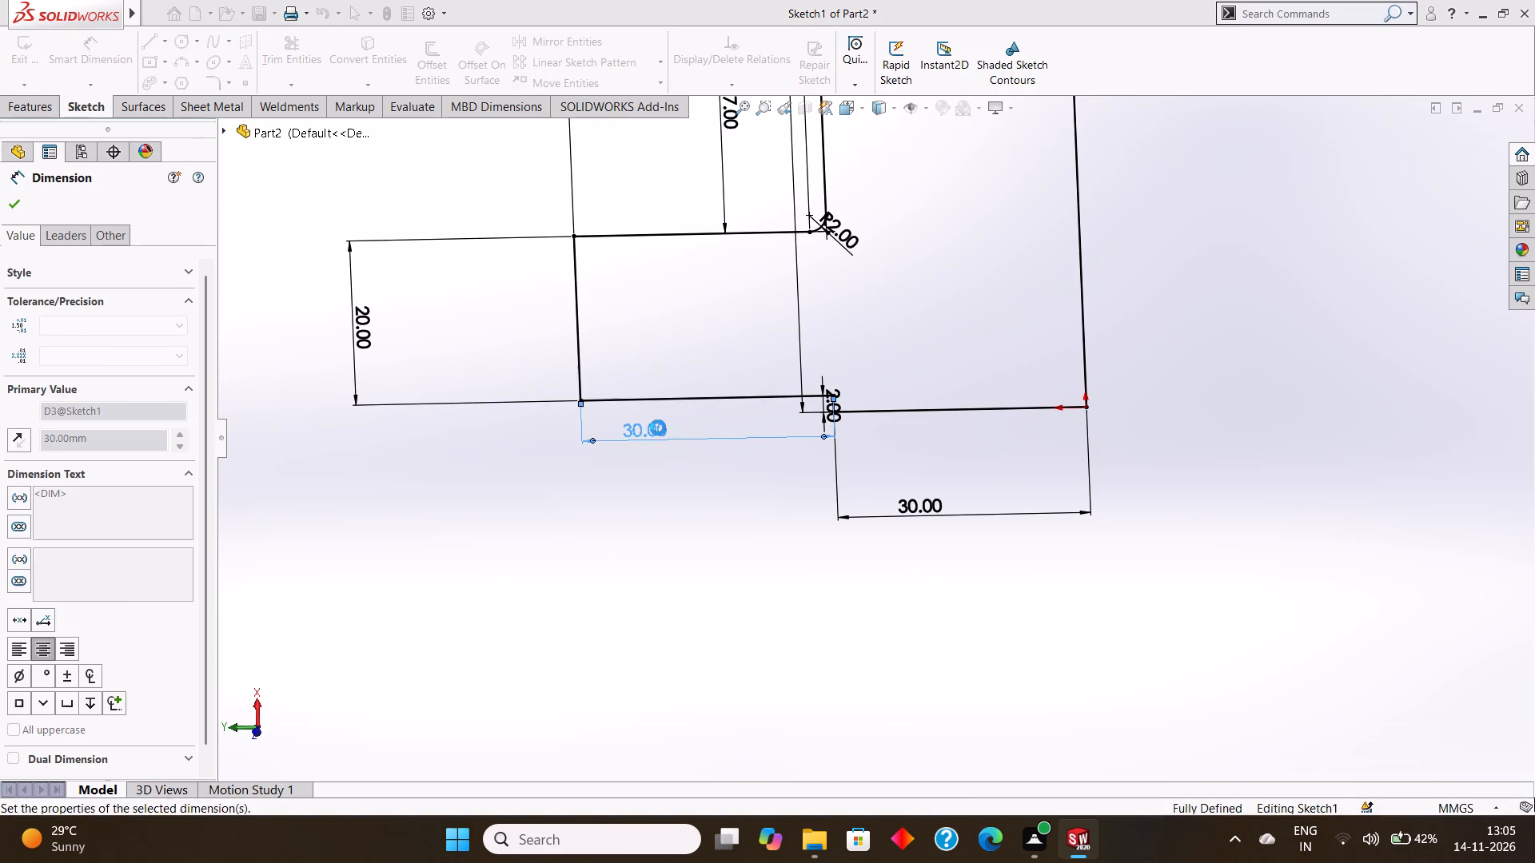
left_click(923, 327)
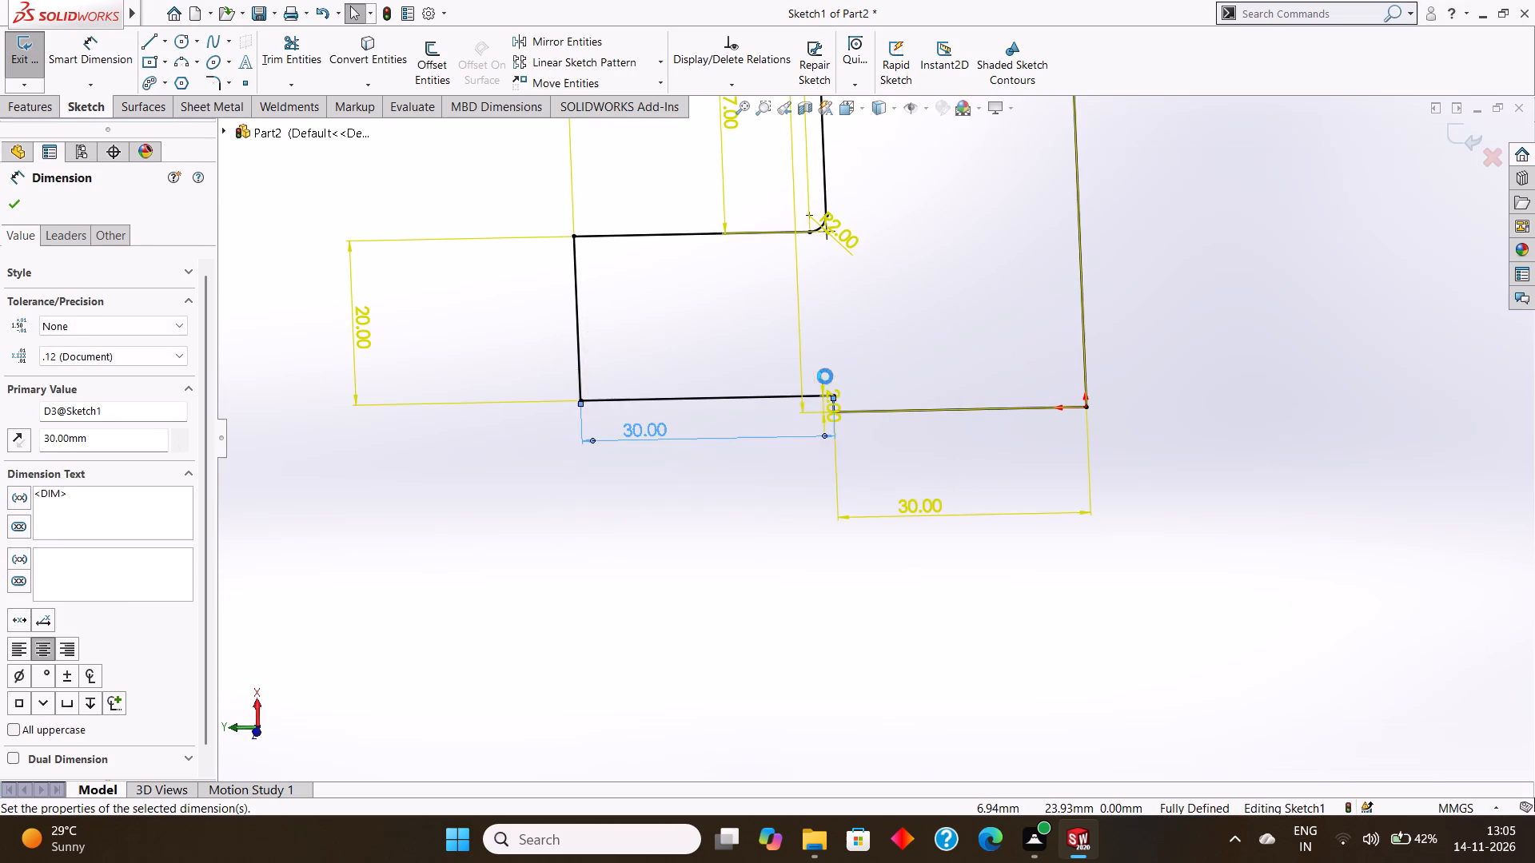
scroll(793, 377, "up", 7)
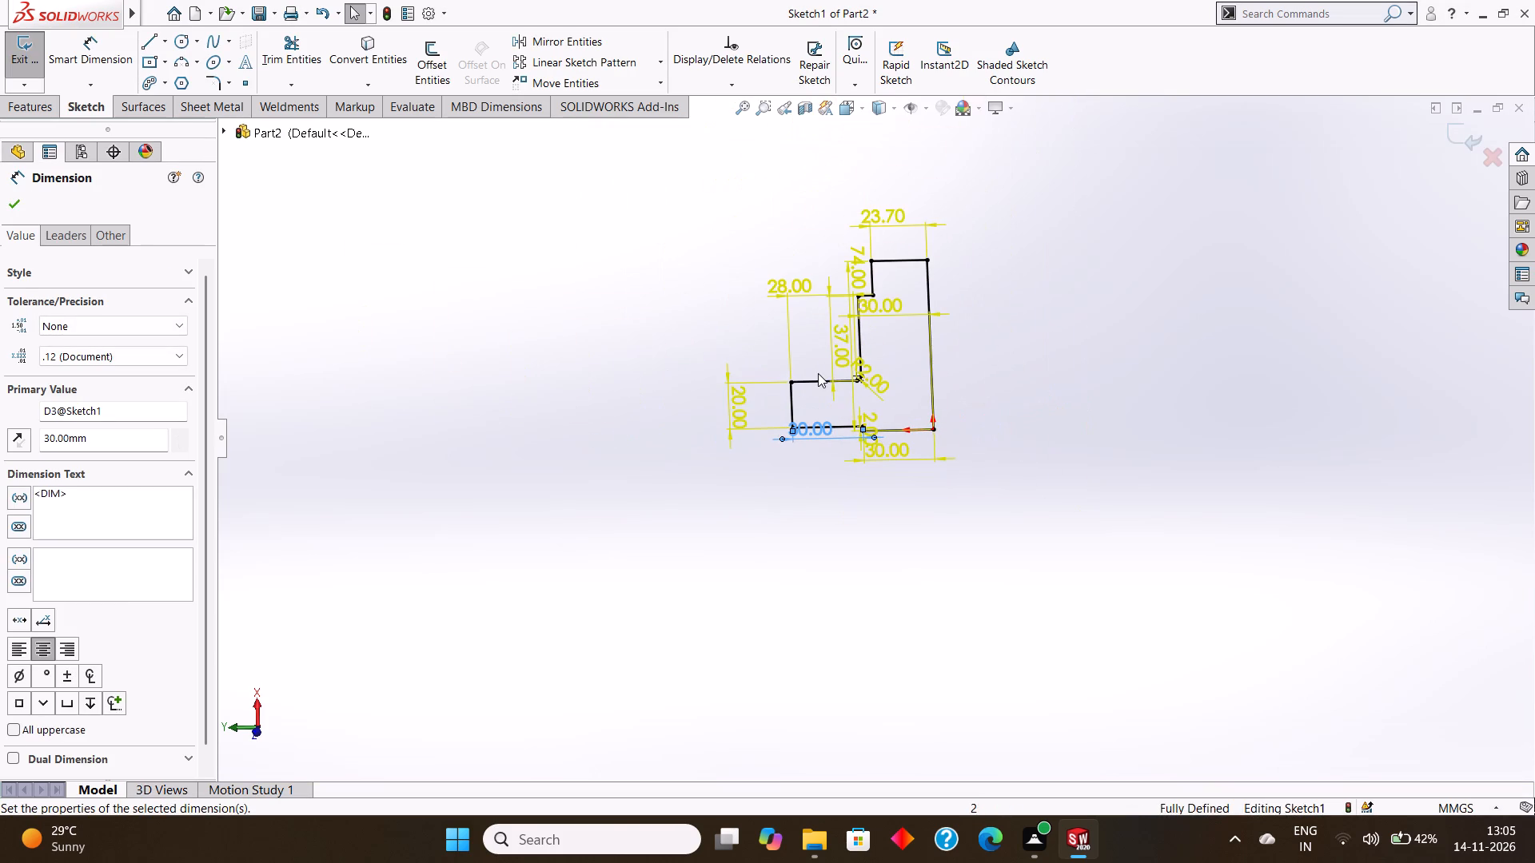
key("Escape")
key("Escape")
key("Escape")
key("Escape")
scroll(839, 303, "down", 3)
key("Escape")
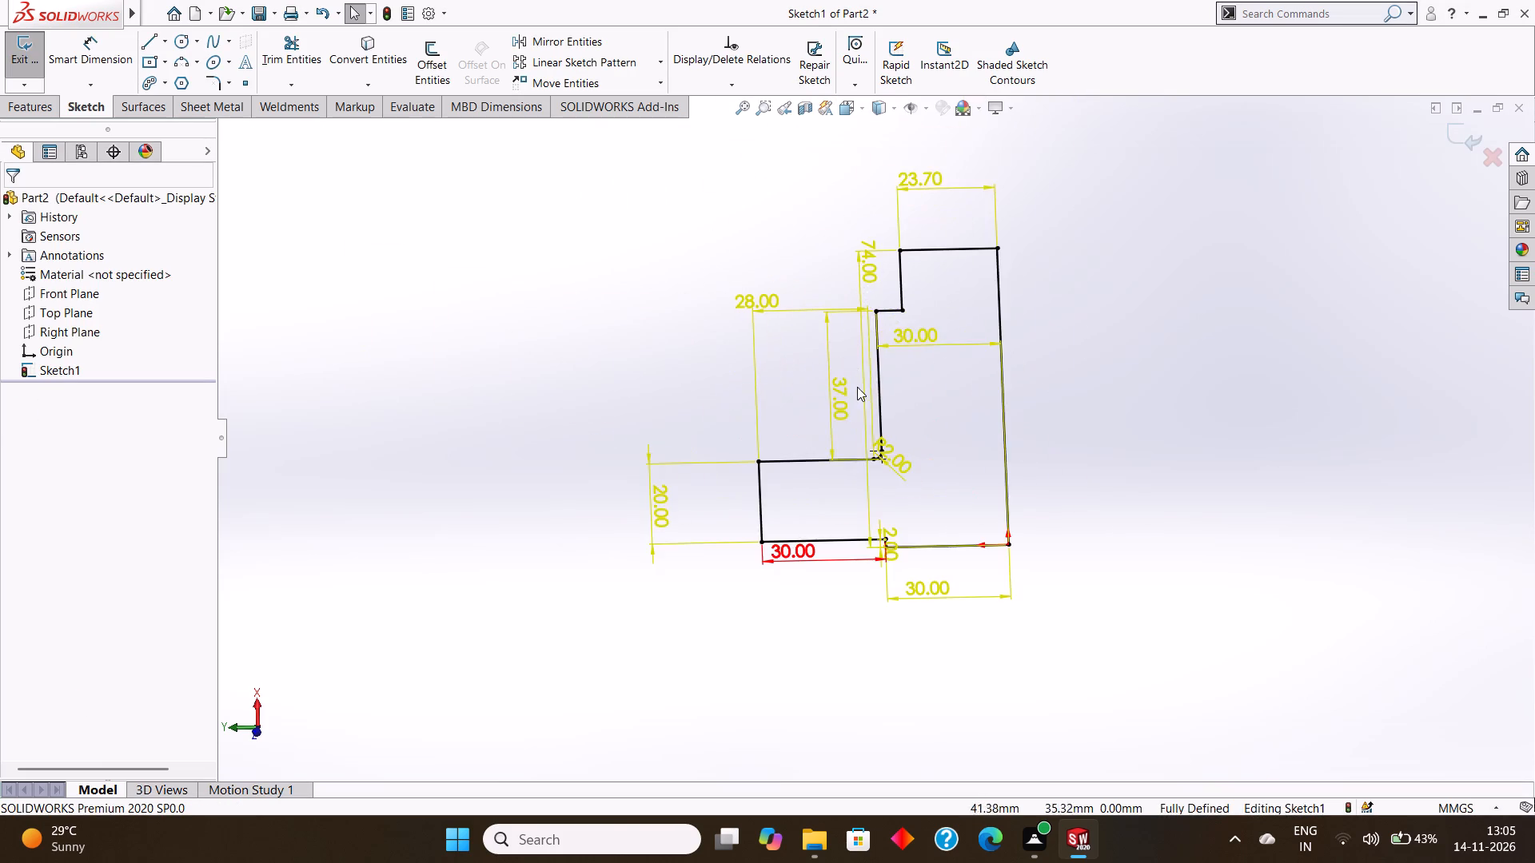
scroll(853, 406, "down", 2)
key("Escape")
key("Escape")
Delete the 28 mm horizontal dimension above the boss section of the profile.
right_click(721, 255)
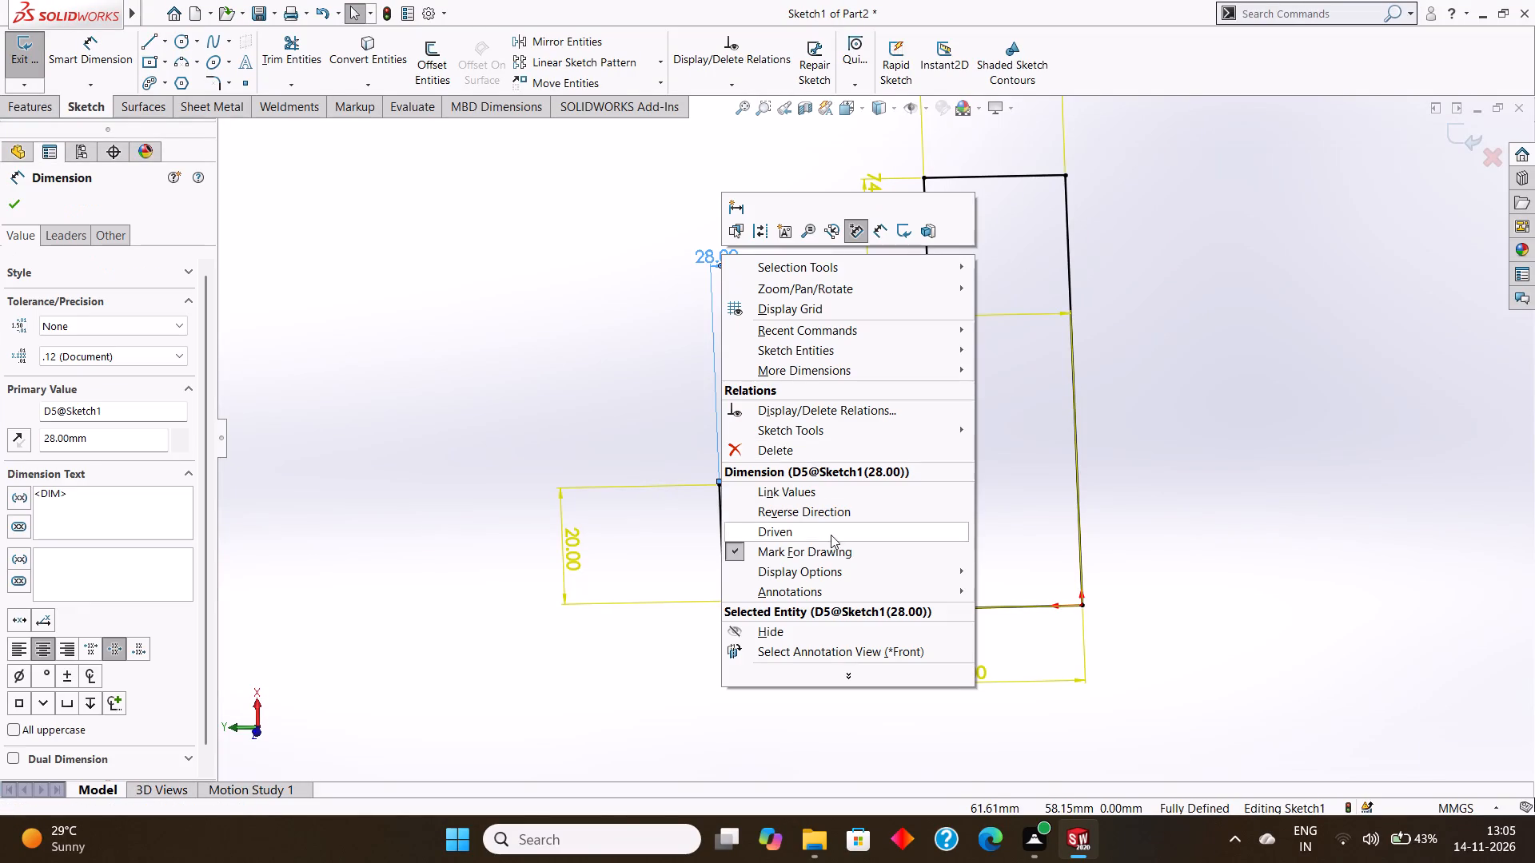
left_click(779, 457)
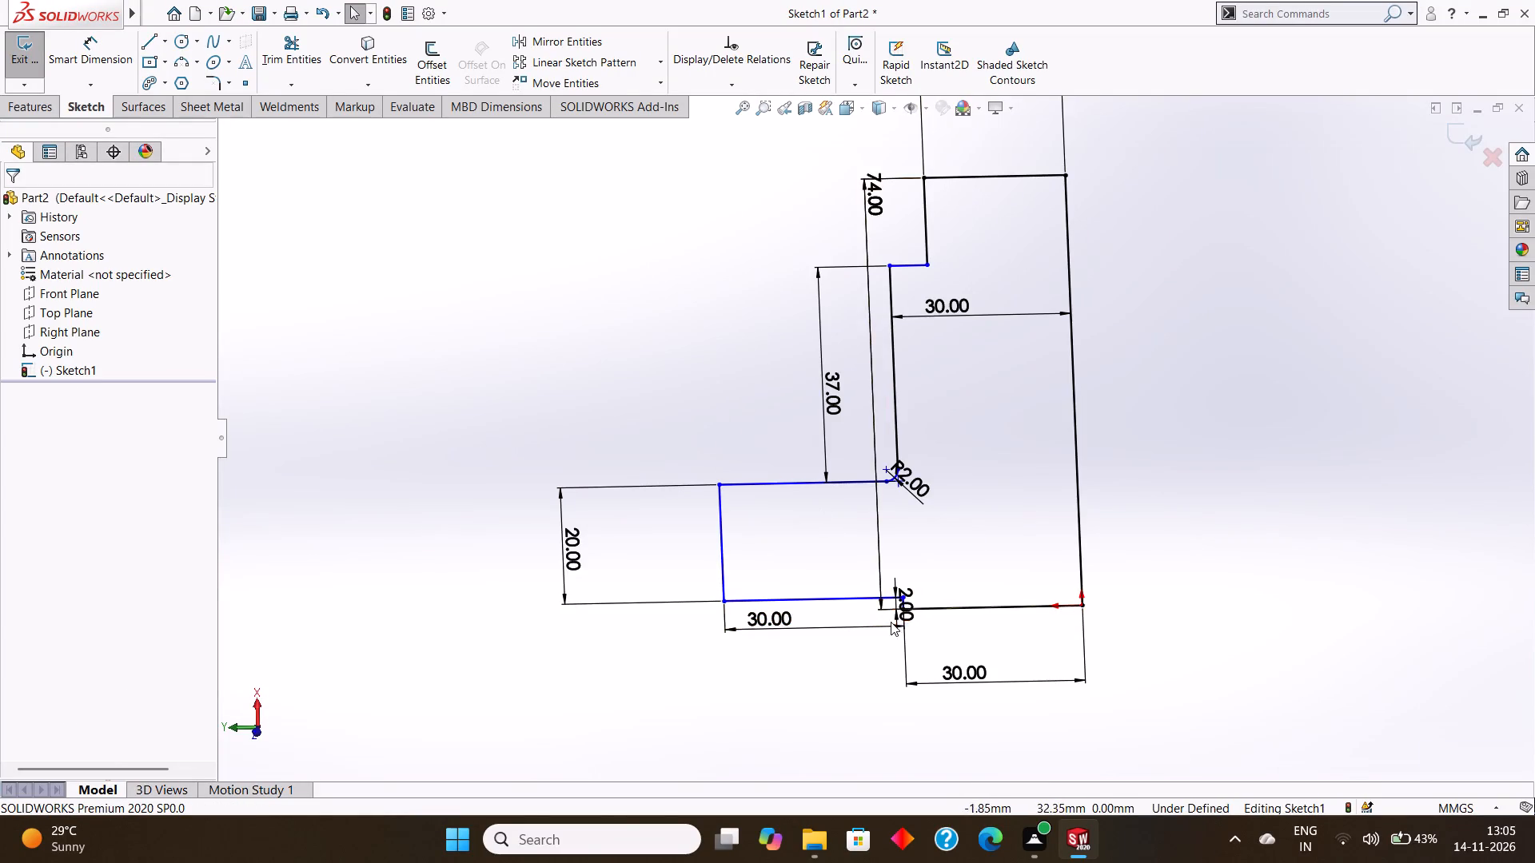
Set the length of the boss section's bottom edge to 20 mm.
scroll(907, 631, "up", 2)
scroll(911, 280, "down", 3)
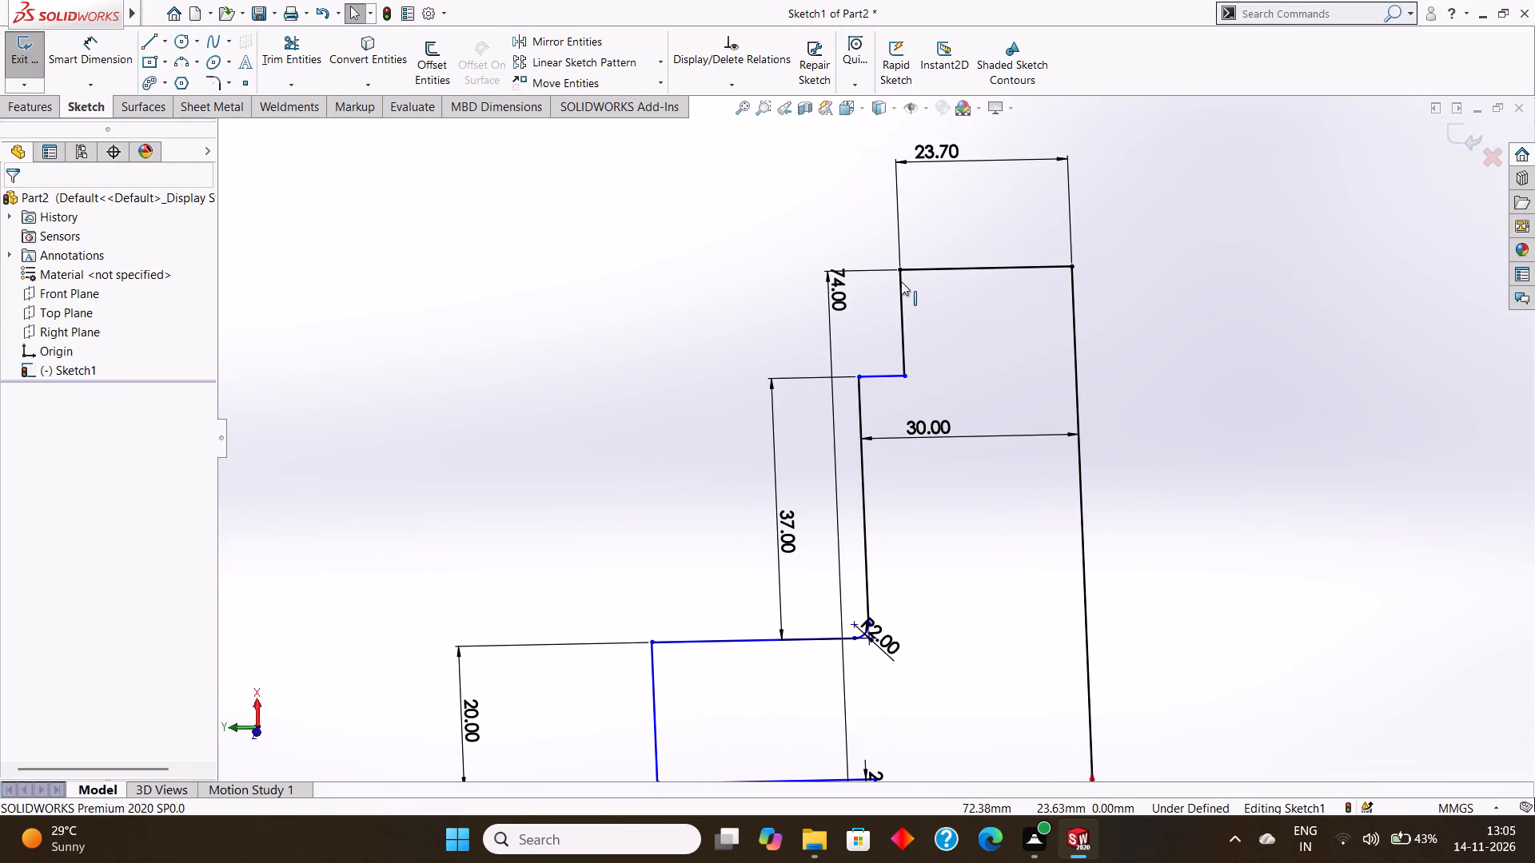
scroll(835, 445, "up", 3)
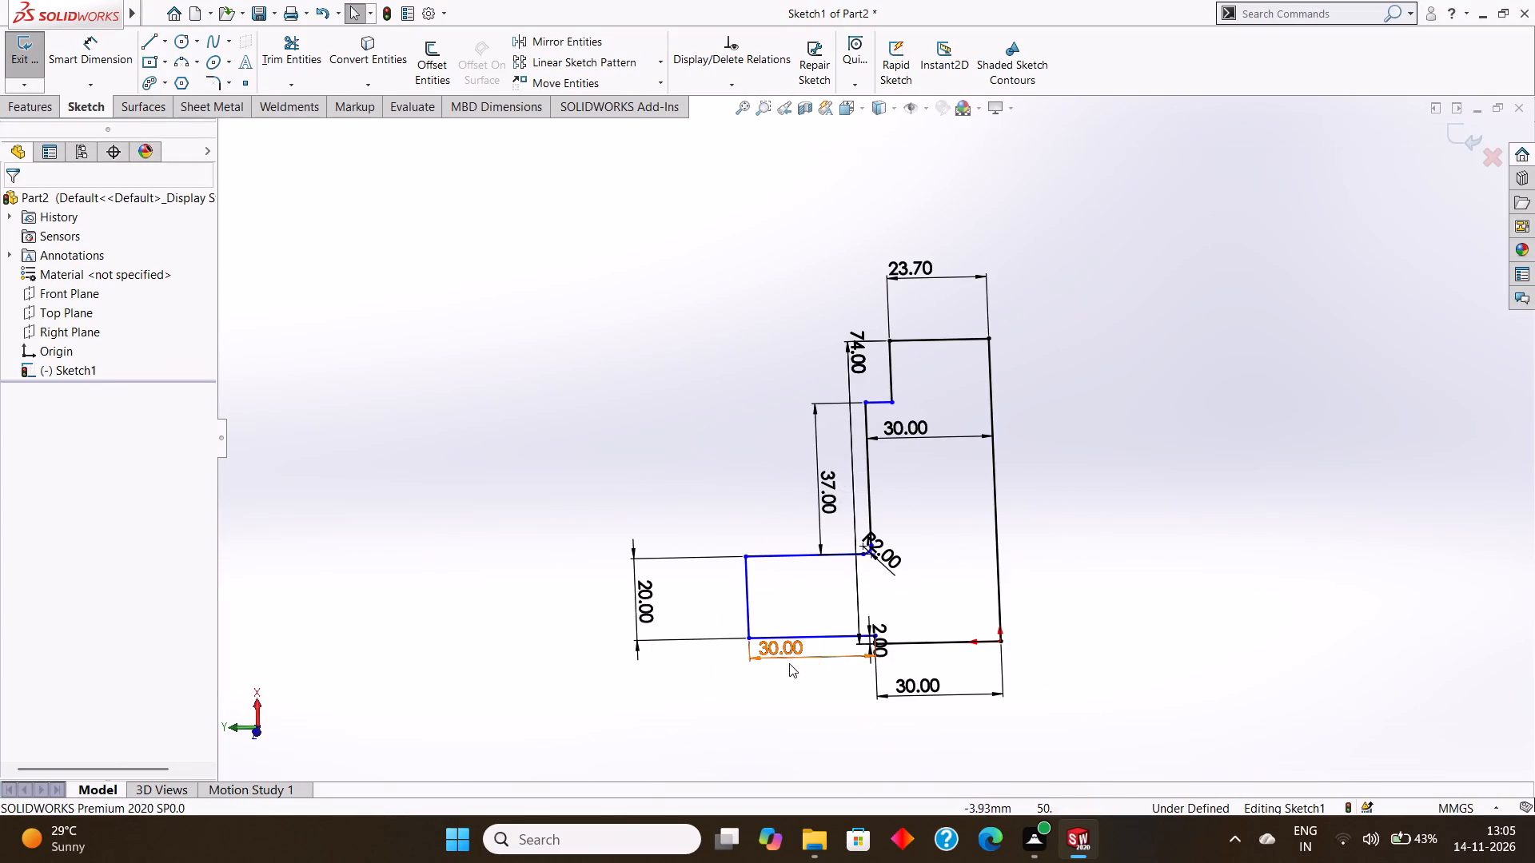
double_click(784, 654)
type("20")
key("Return")
key("Escape")
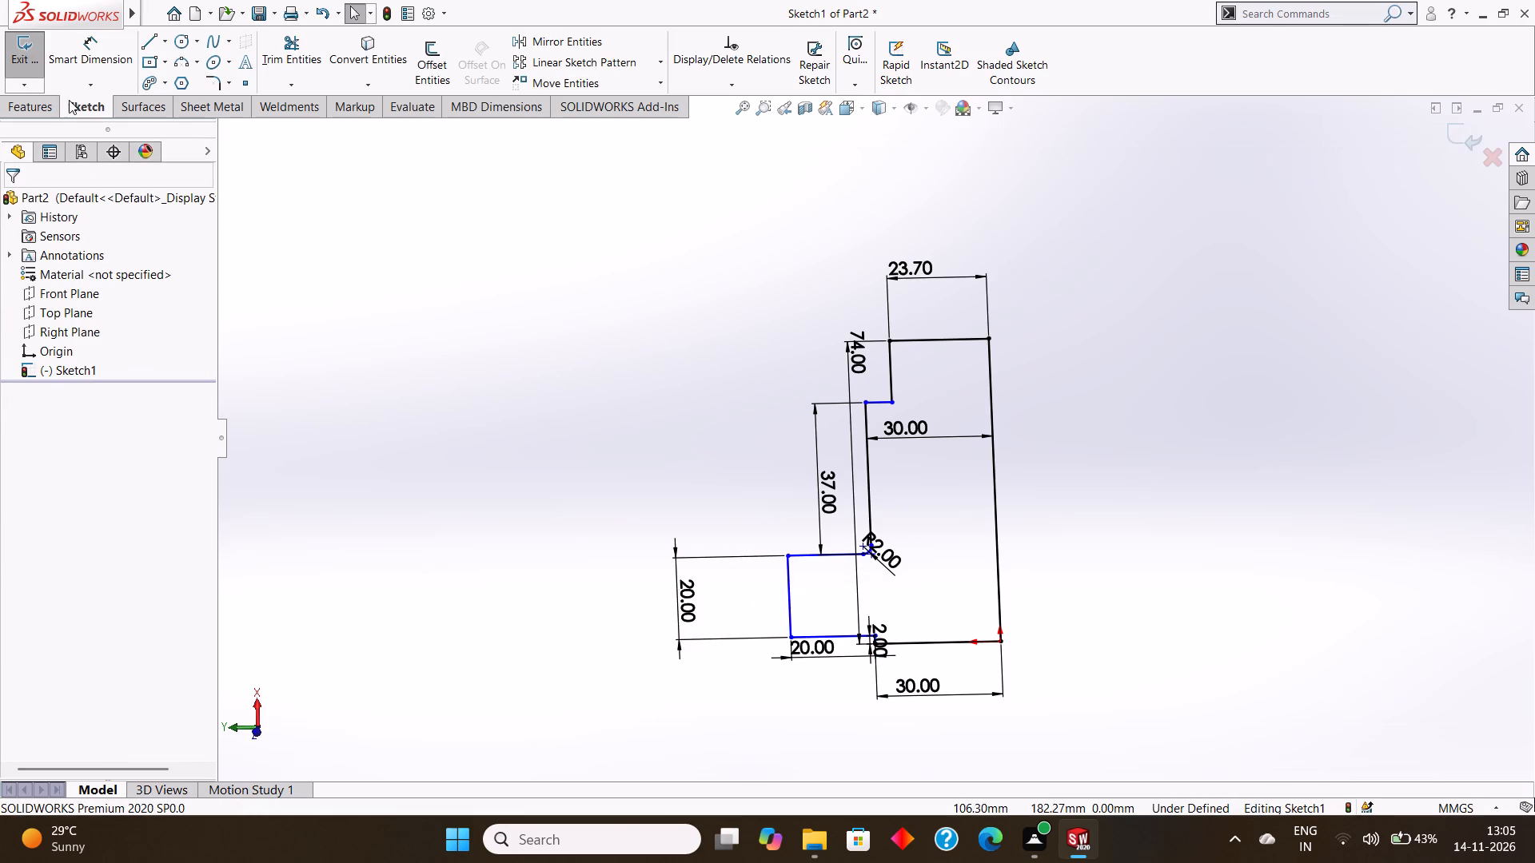
Revolve the profile 360 degrees about the flange section's 30 mm bottom line.
left_click(50, 101)
left_click(94, 68)
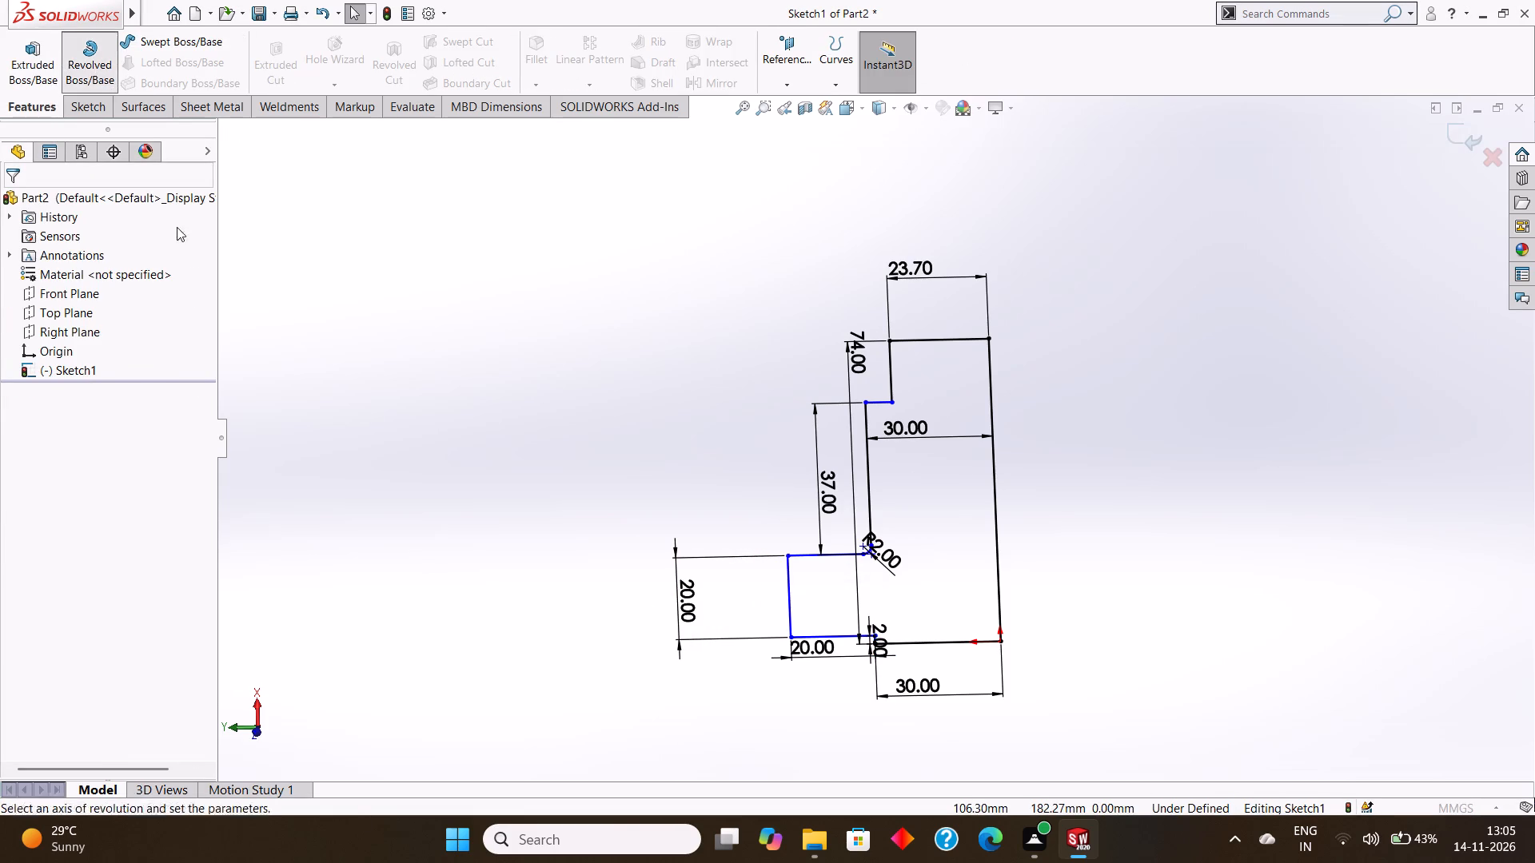
left_click(932, 640)
left_click(14, 197)
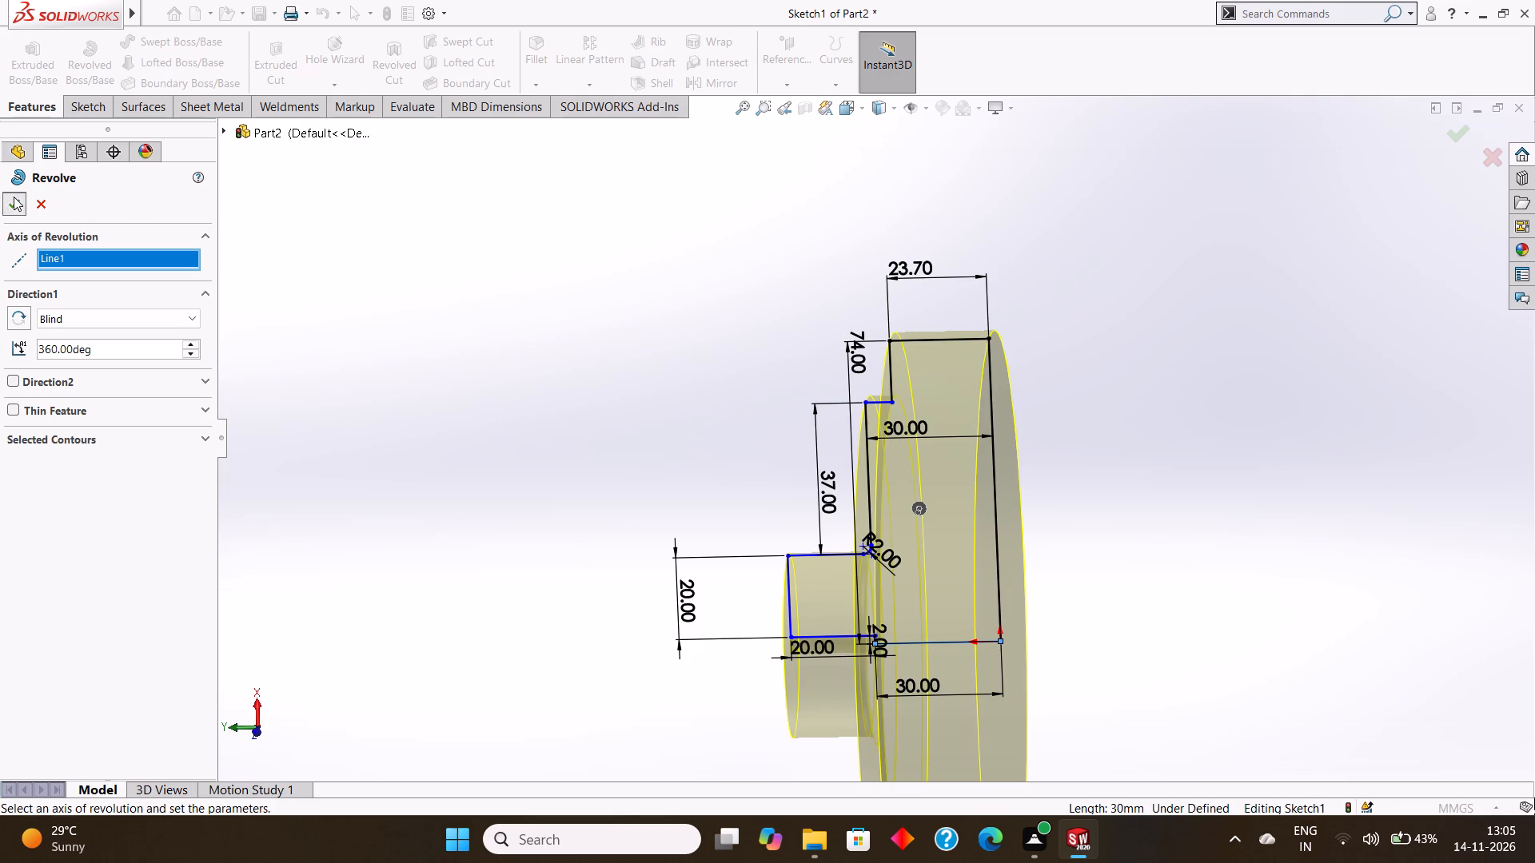
left_click(1174, 408)
Start a sketch on the flange's outer ring face on the boss side and view it face-on.
middle_click_drag(1174, 404, 1304, 368)
scroll(1307, 379, "up", 2)
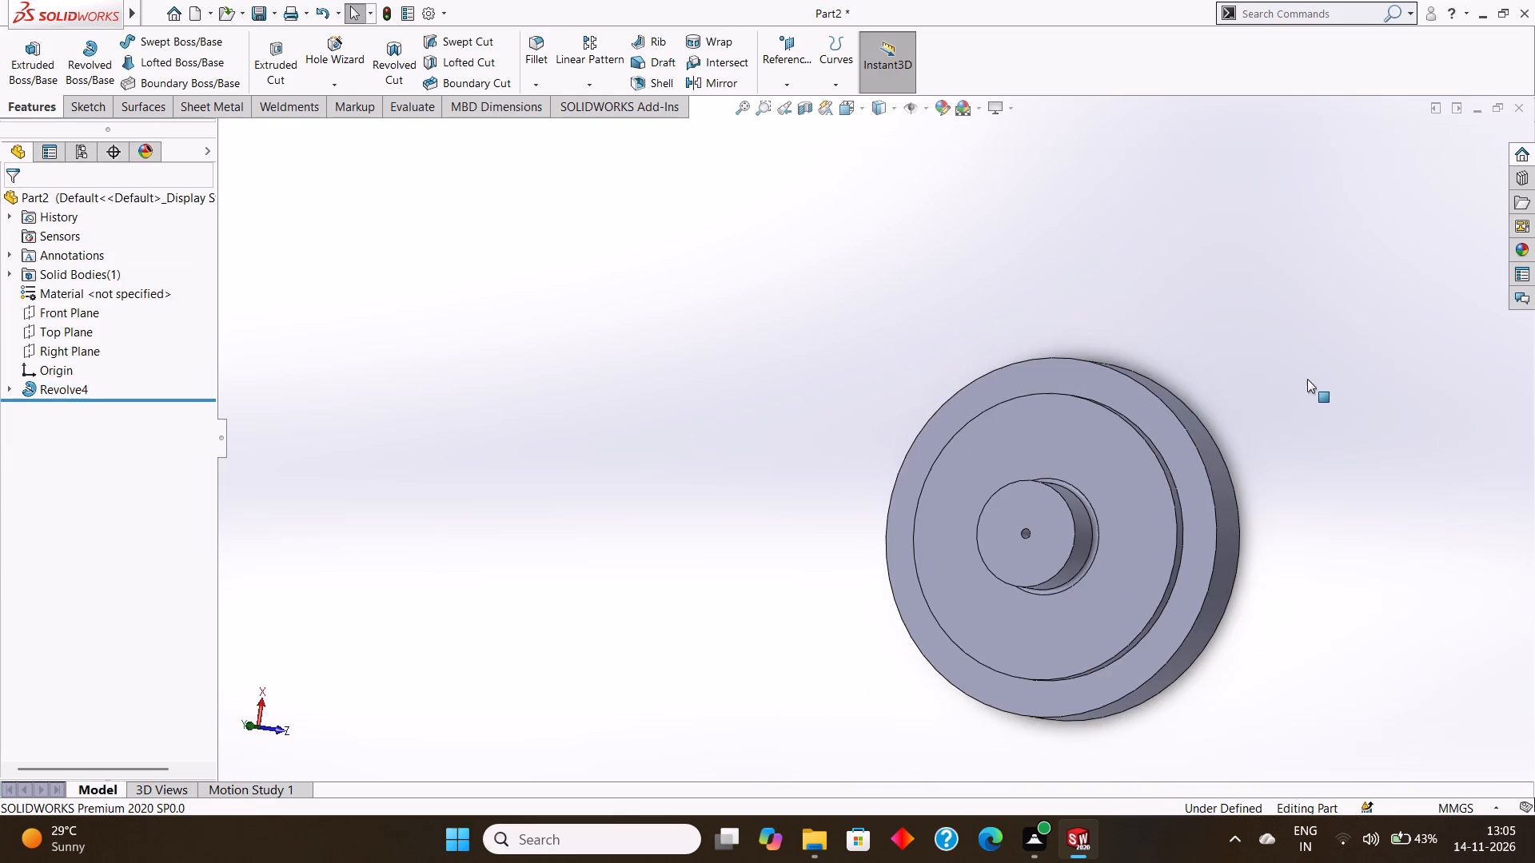
scroll(1307, 379, "up", 1)
middle_click_drag(1290, 395, 1314, 425)
scroll(1266, 437, "up", 1)
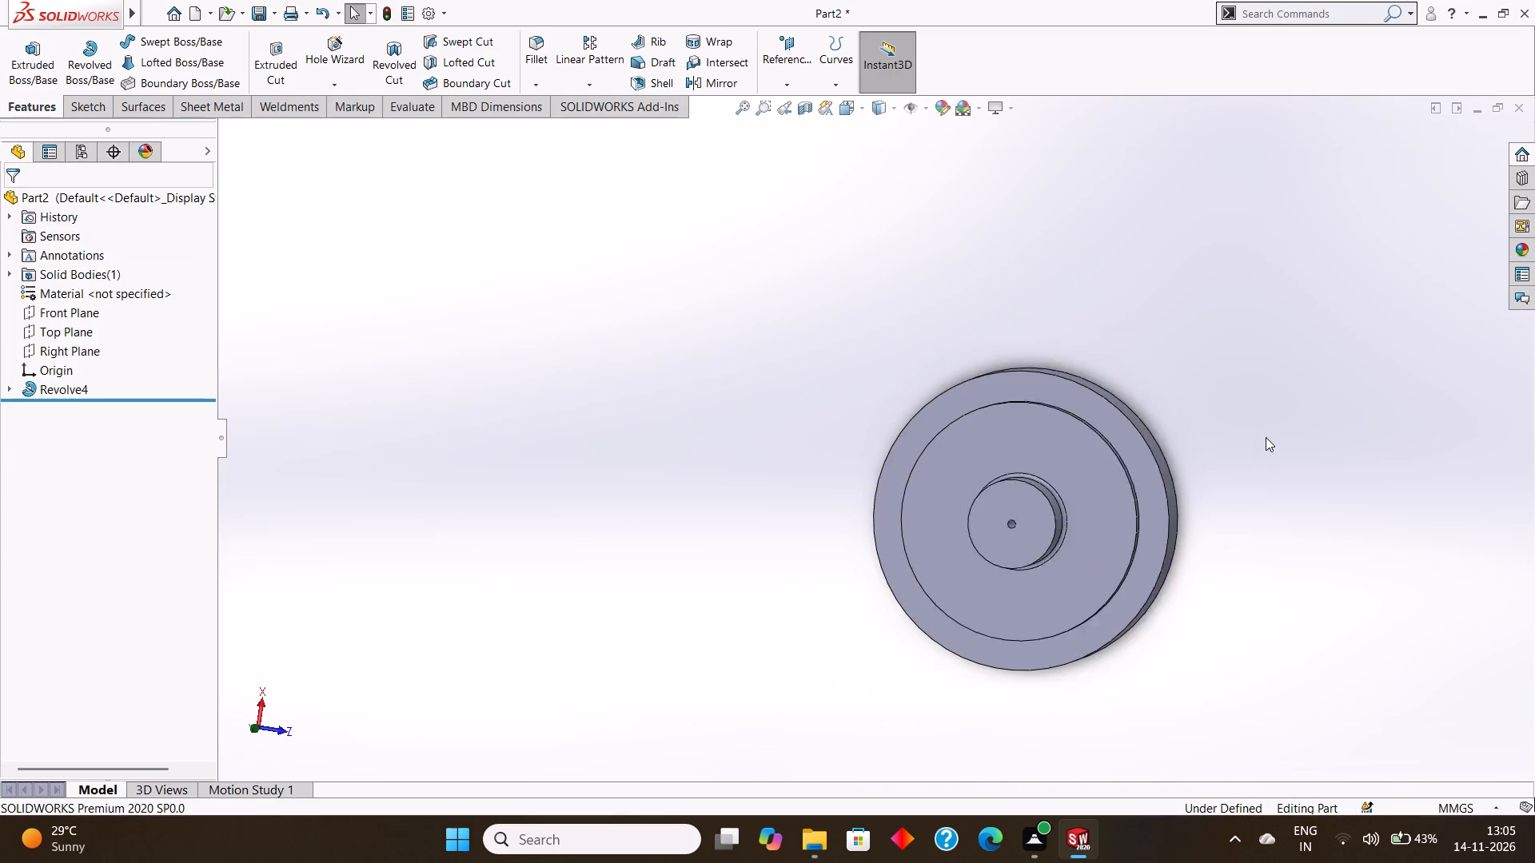
scroll(1266, 437, "up", 1)
middle_click_drag(1266, 437, 1276, 448)
scroll(1222, 432, "down", 2)
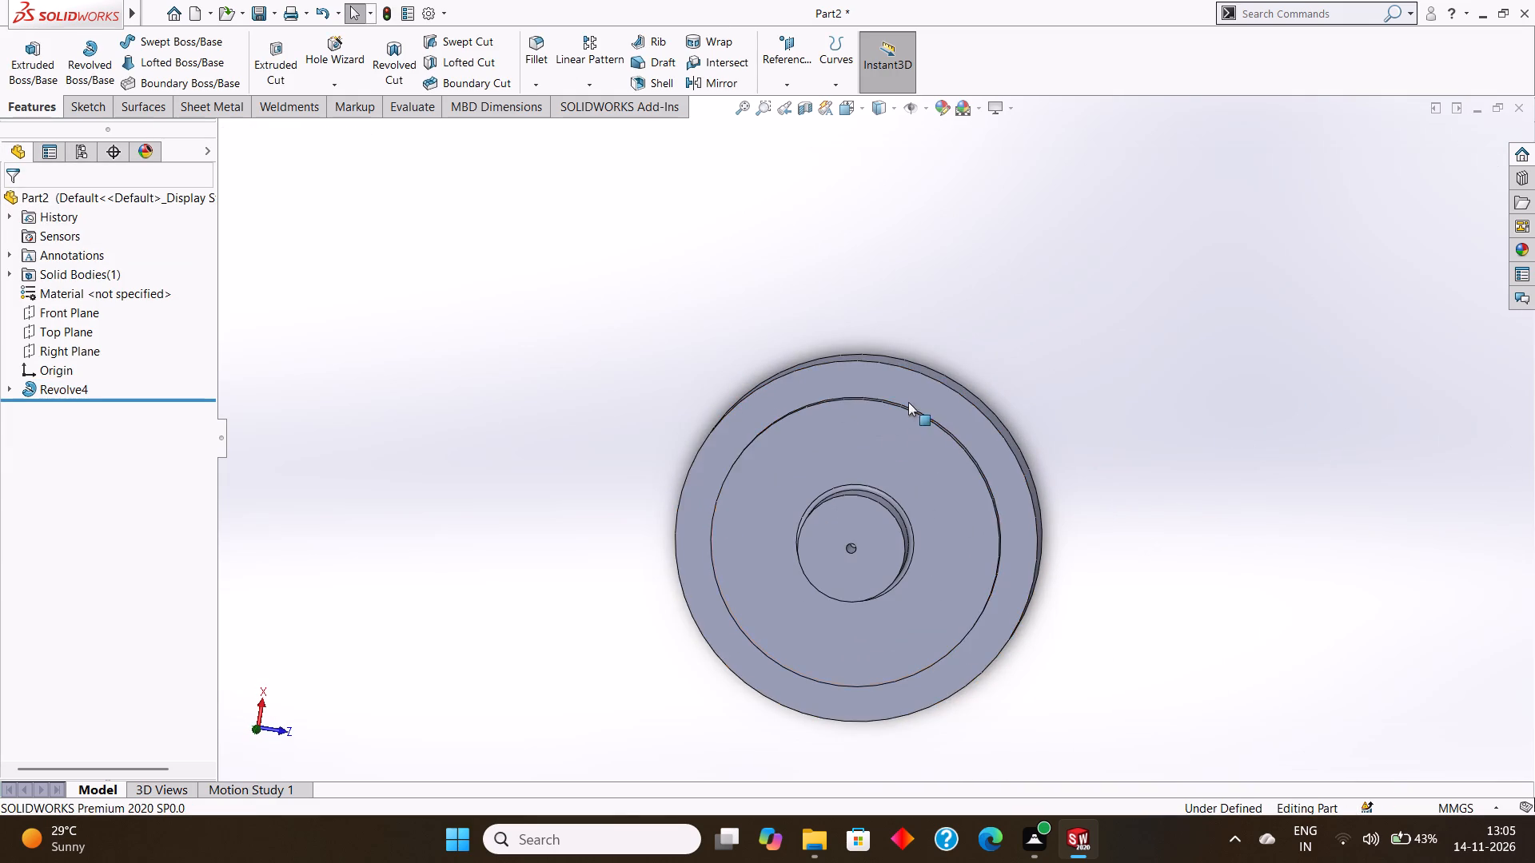
left_click(907, 391)
left_click(979, 344)
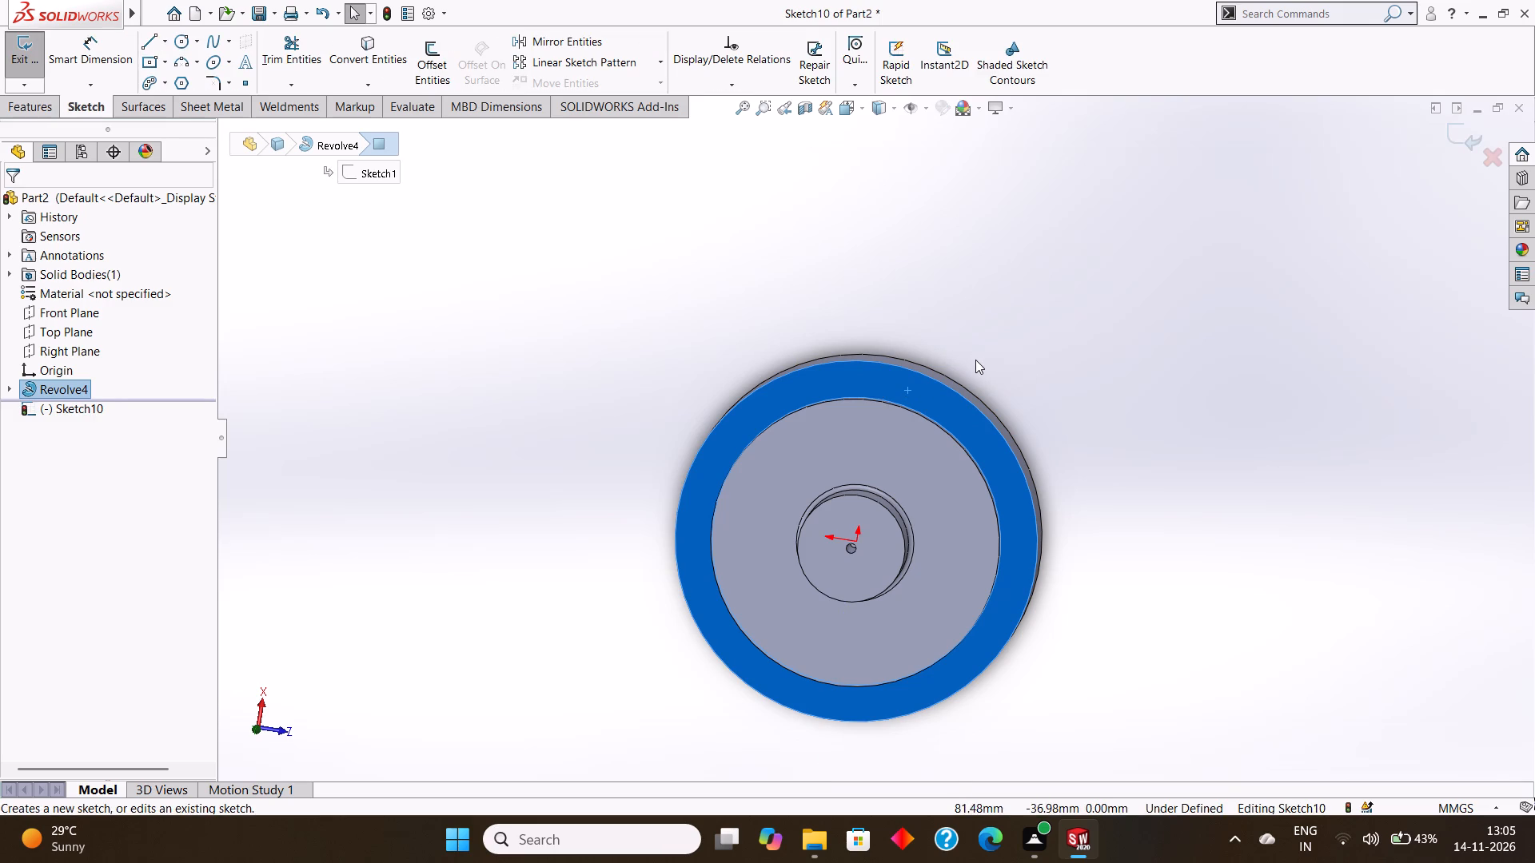
key("ctrl+8")
key("Escape")
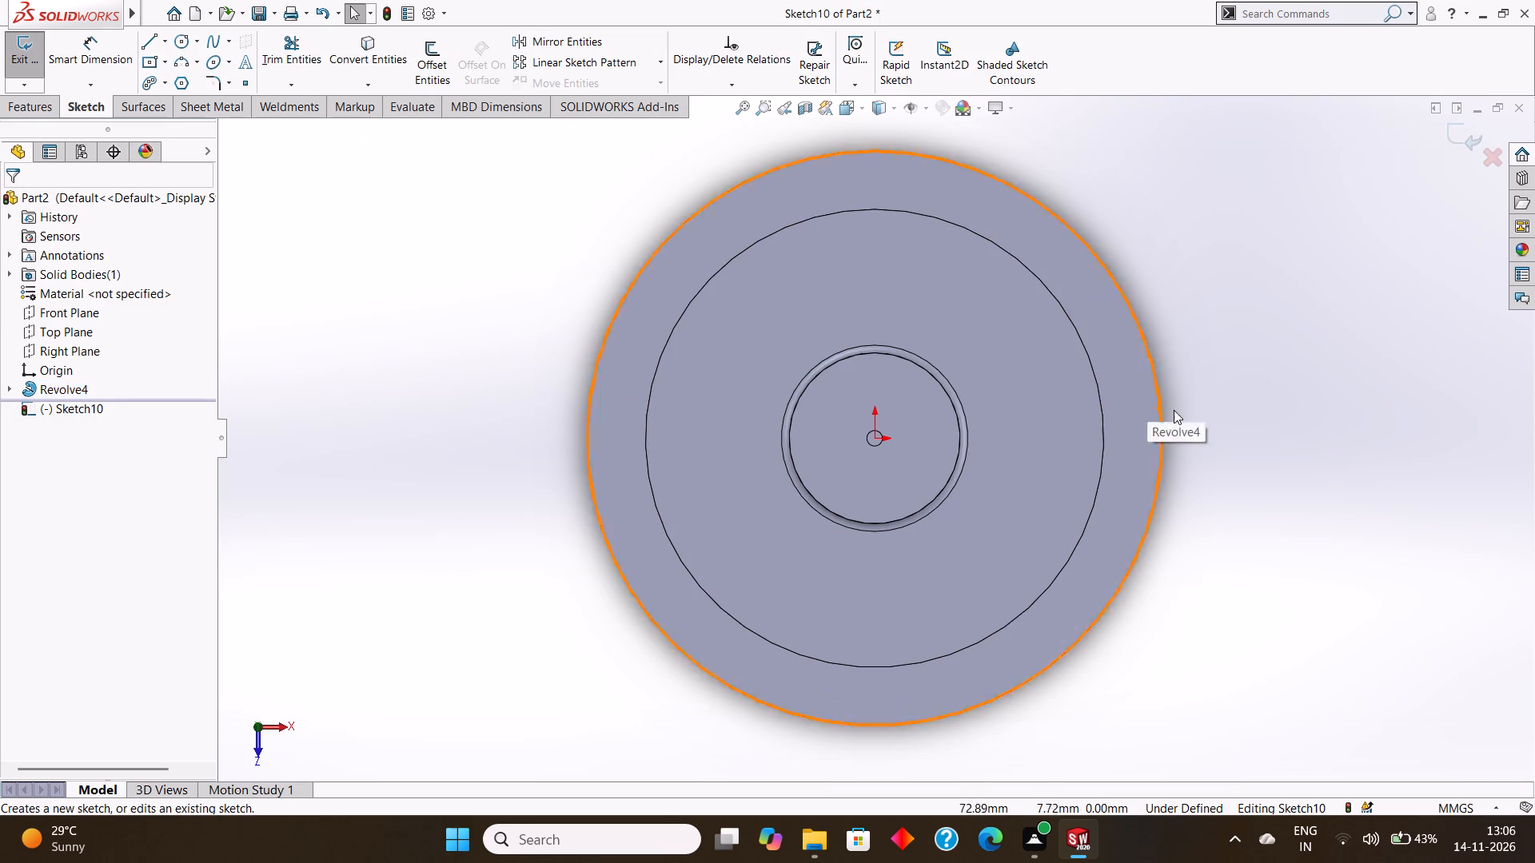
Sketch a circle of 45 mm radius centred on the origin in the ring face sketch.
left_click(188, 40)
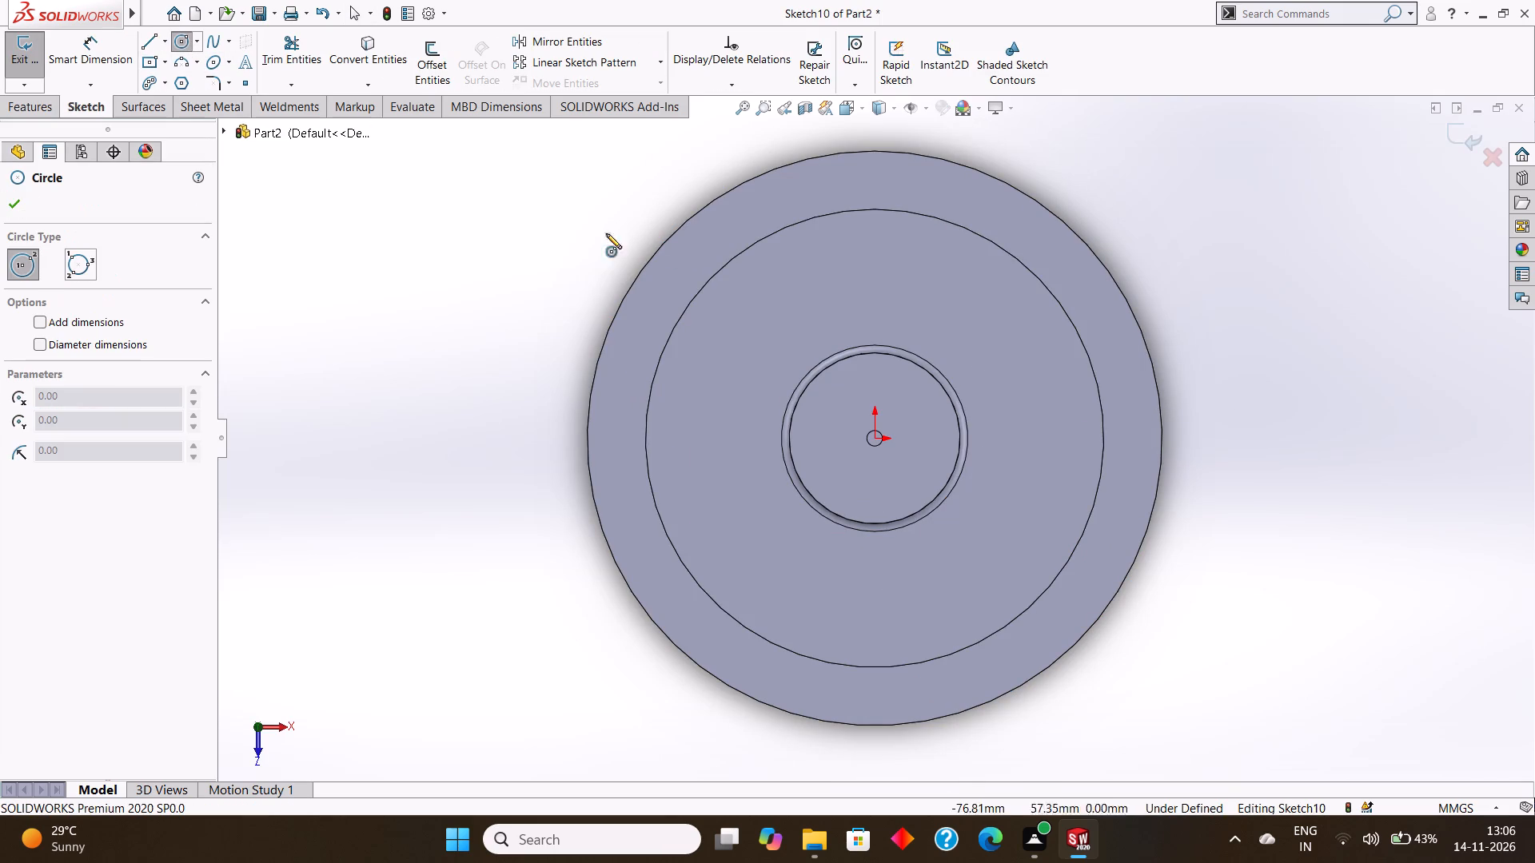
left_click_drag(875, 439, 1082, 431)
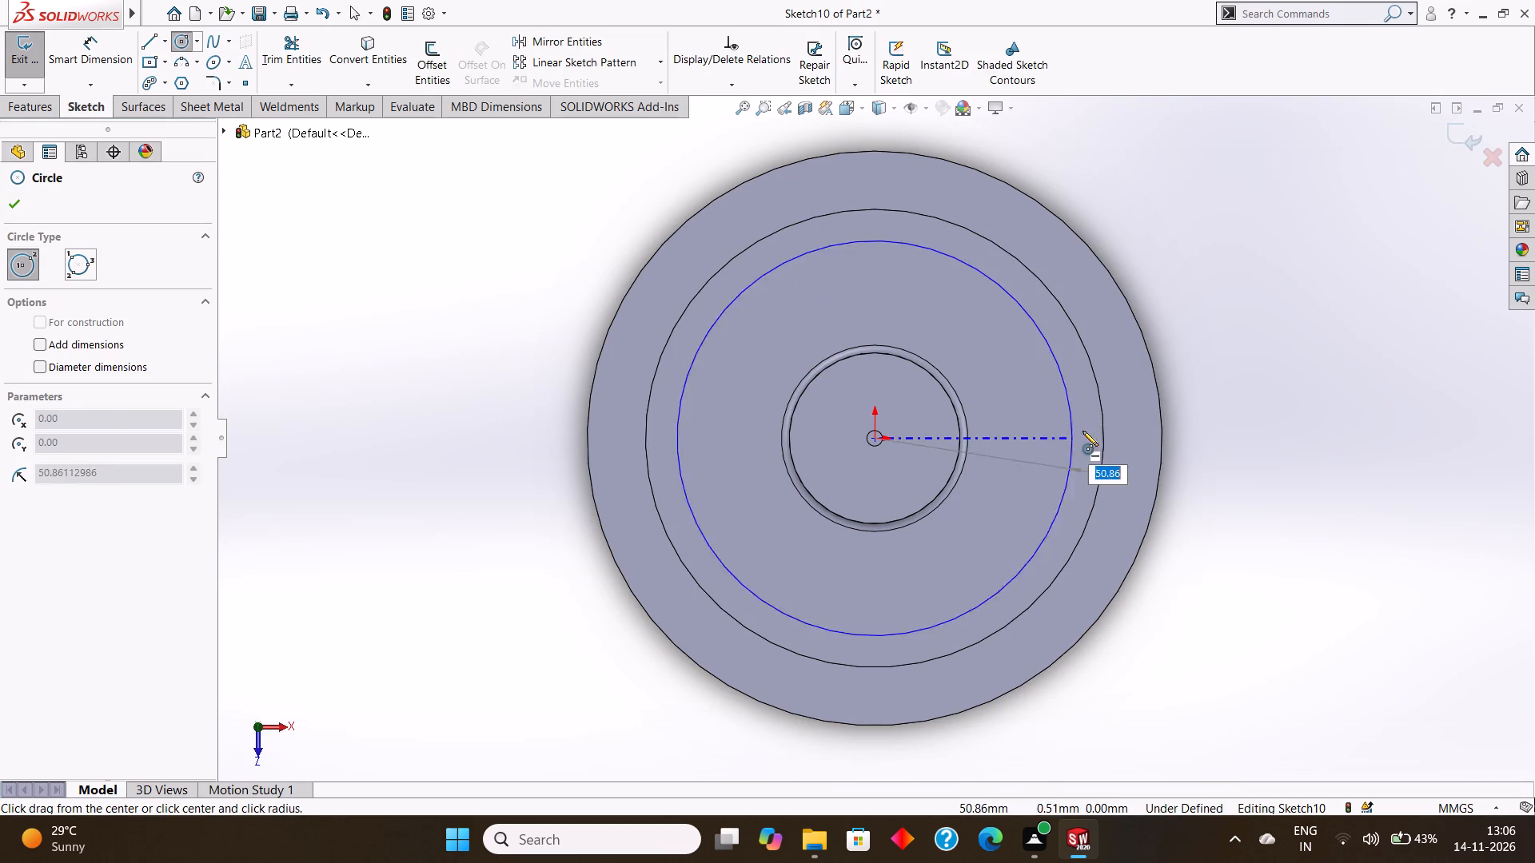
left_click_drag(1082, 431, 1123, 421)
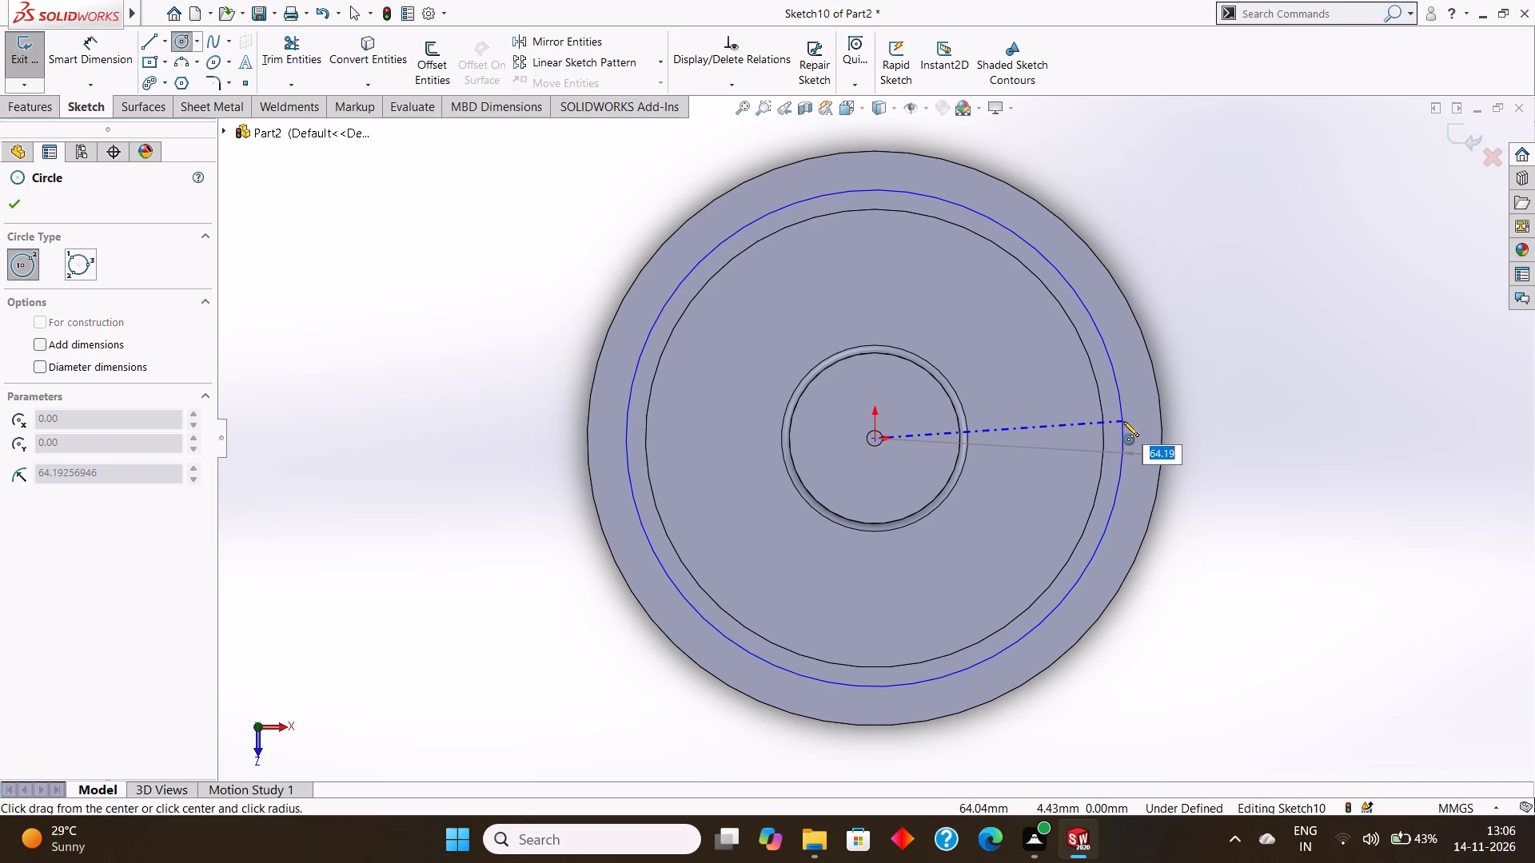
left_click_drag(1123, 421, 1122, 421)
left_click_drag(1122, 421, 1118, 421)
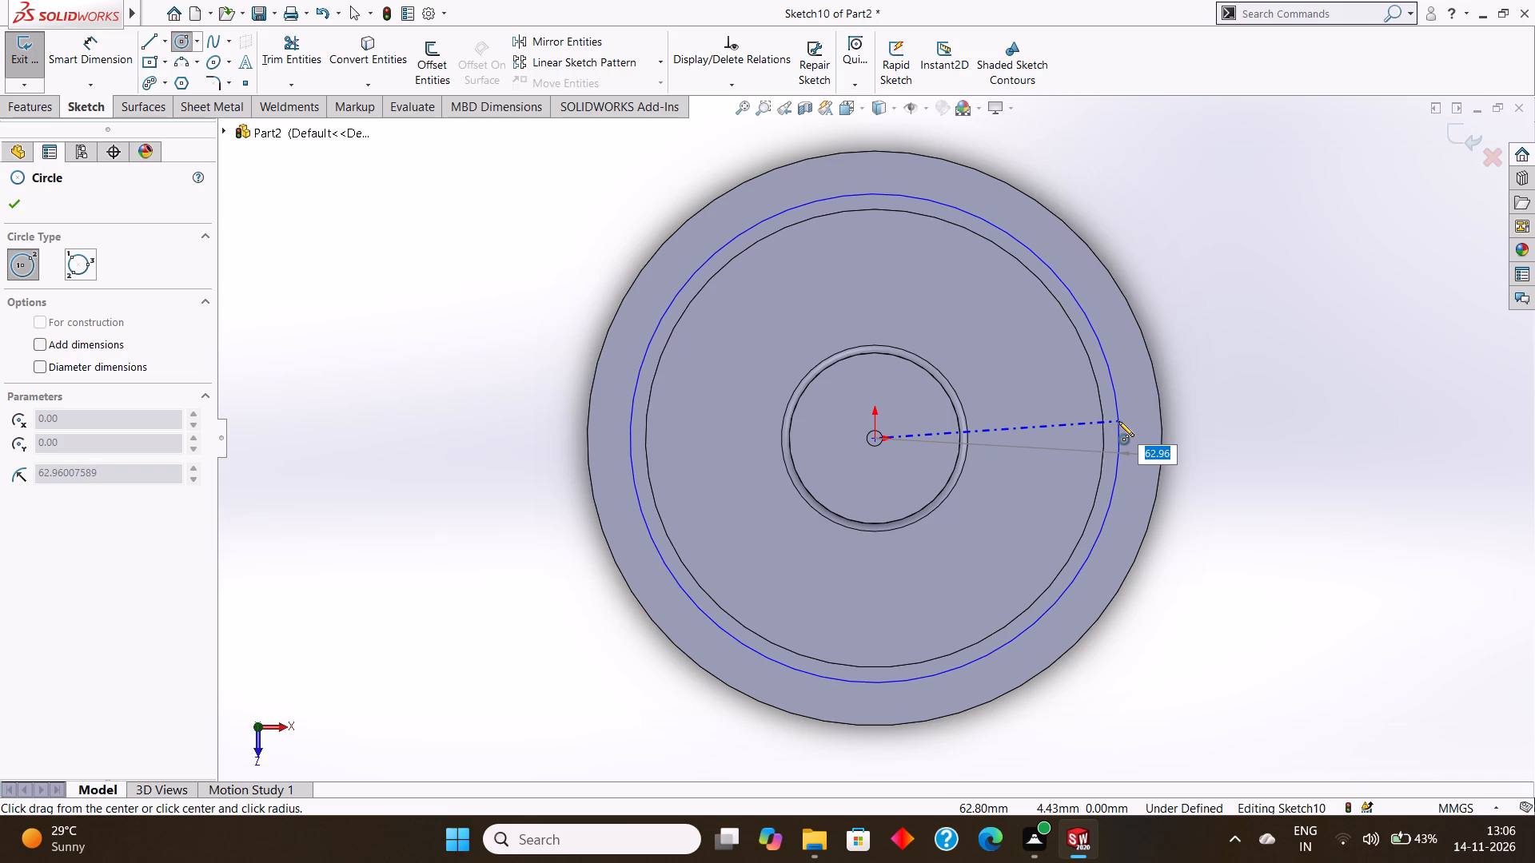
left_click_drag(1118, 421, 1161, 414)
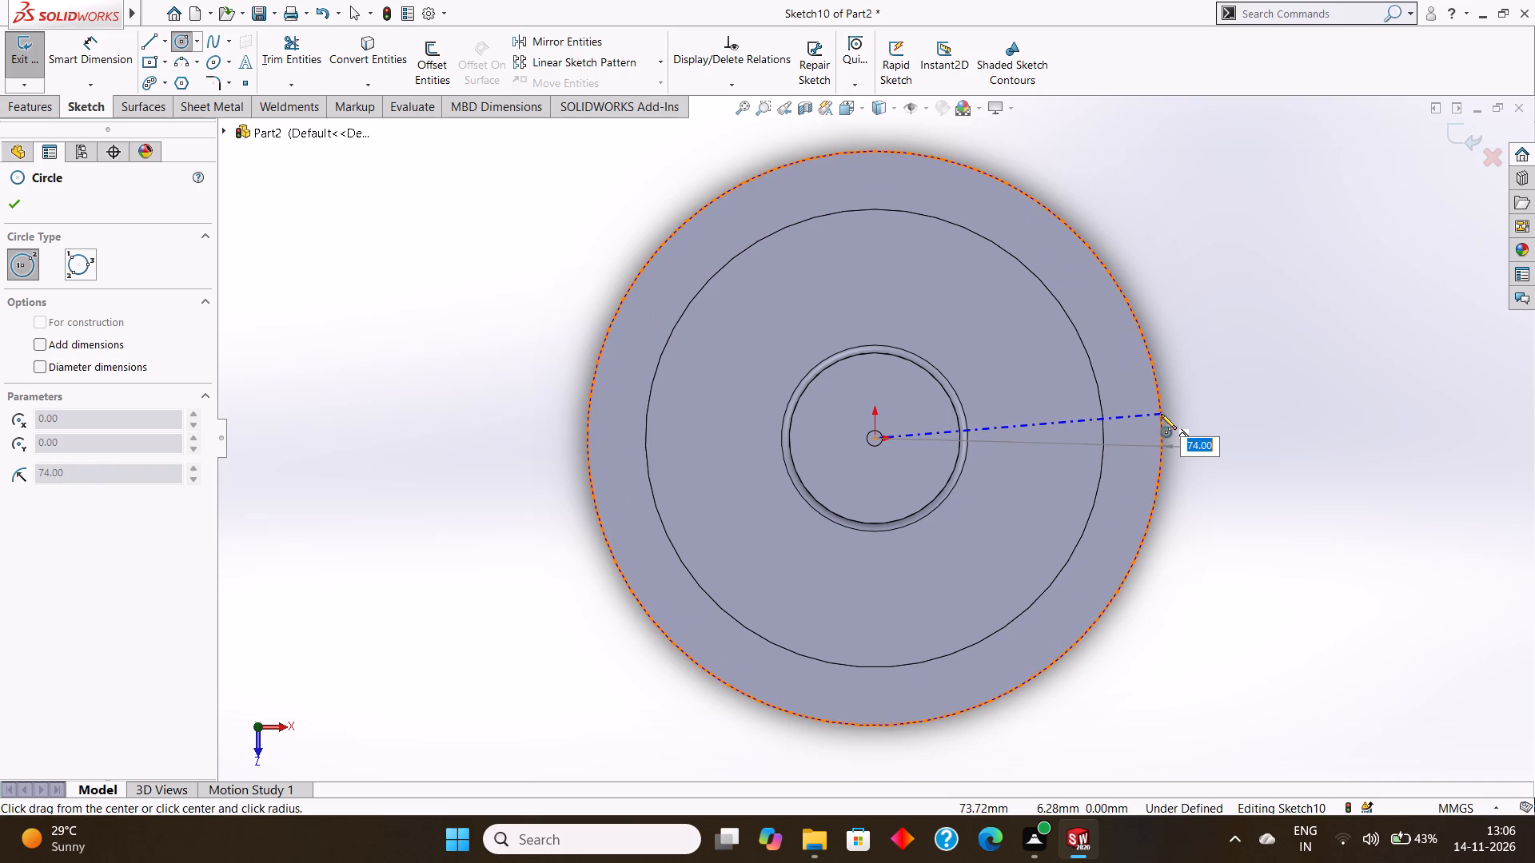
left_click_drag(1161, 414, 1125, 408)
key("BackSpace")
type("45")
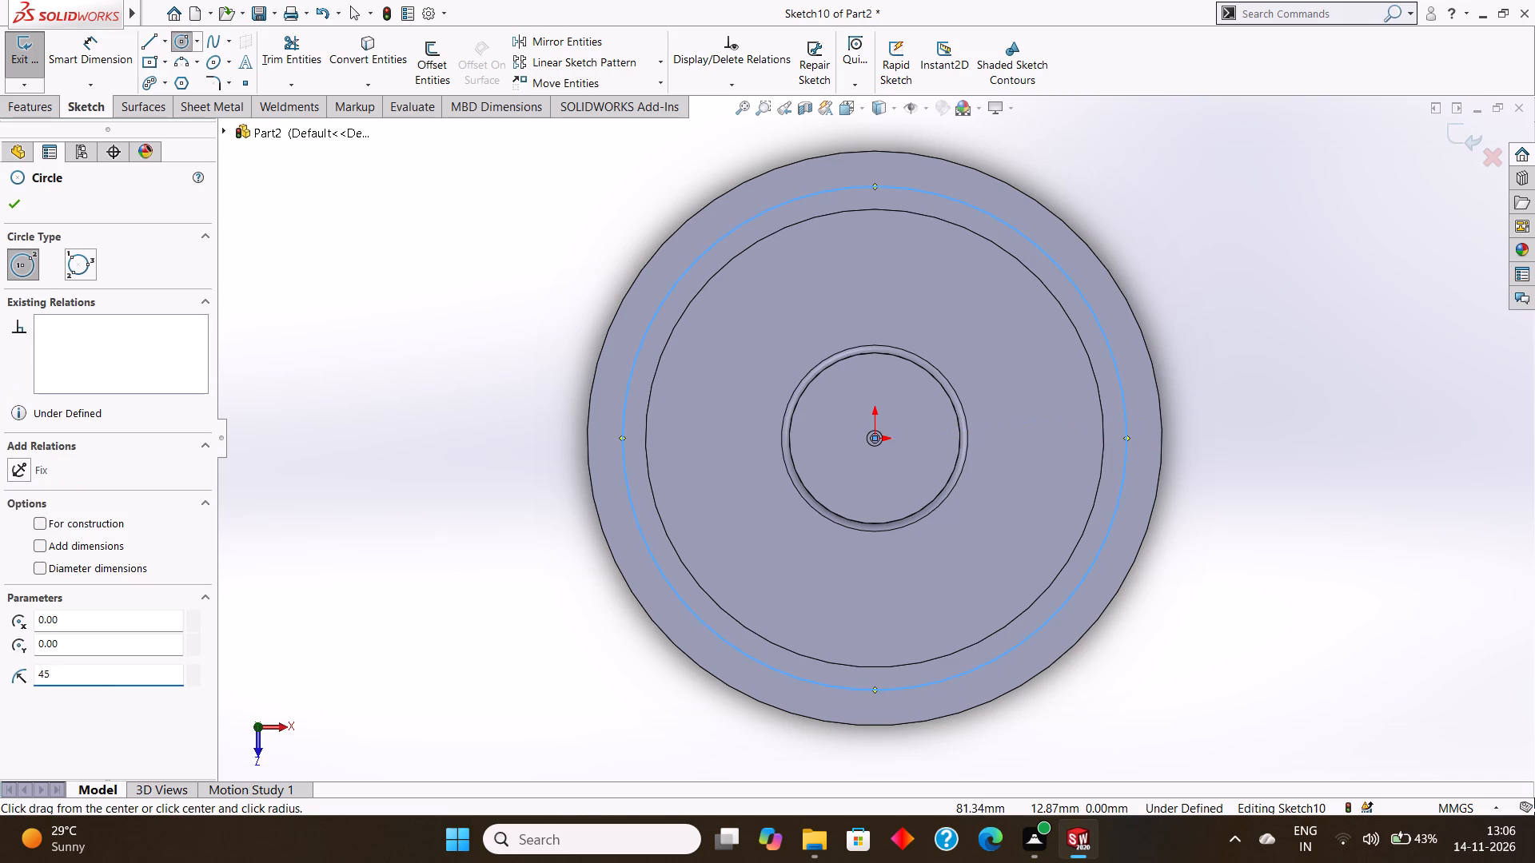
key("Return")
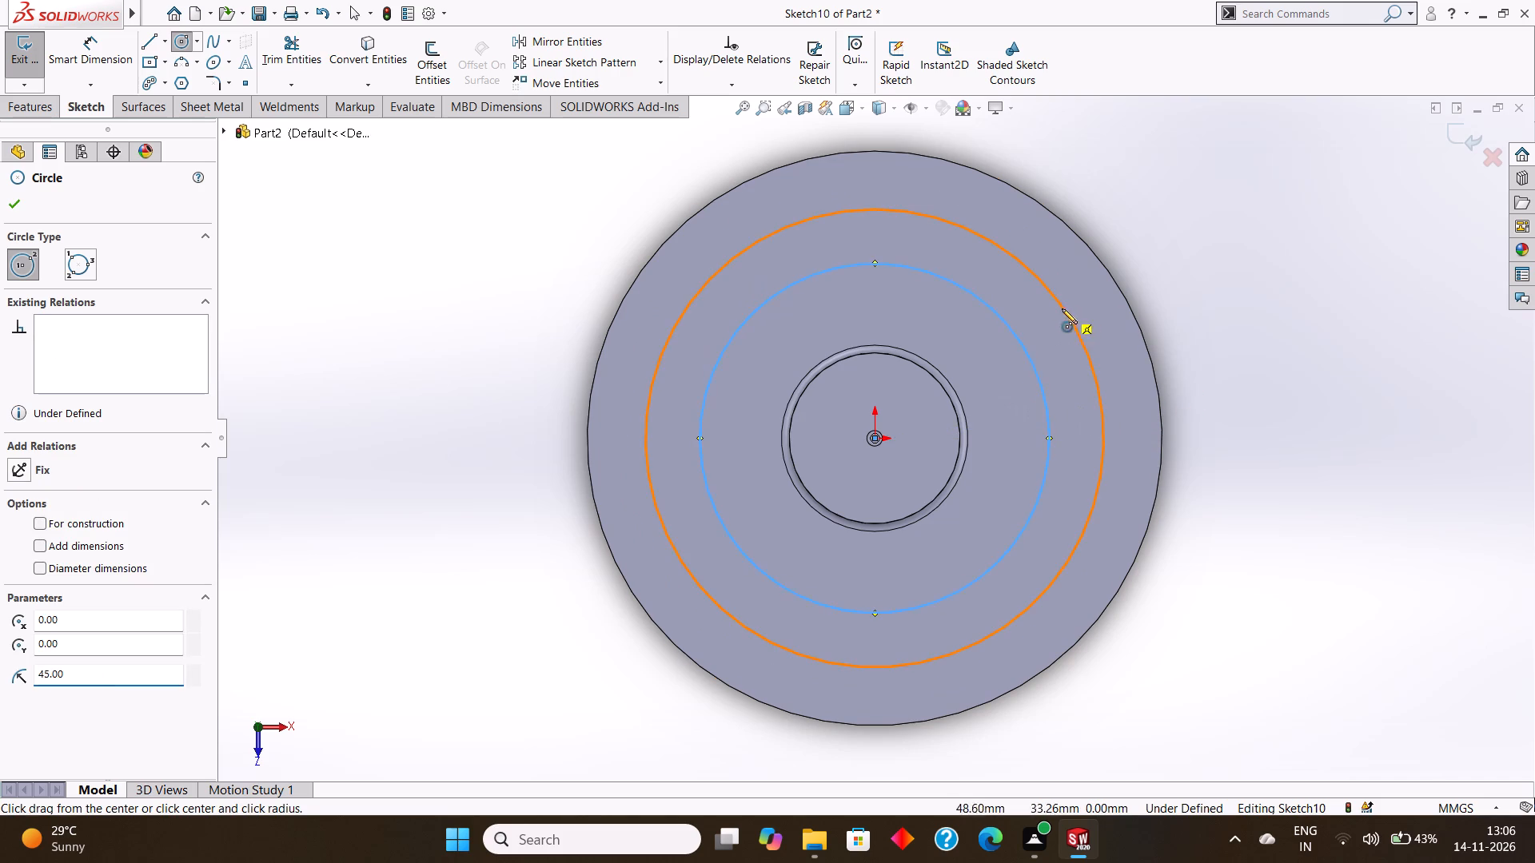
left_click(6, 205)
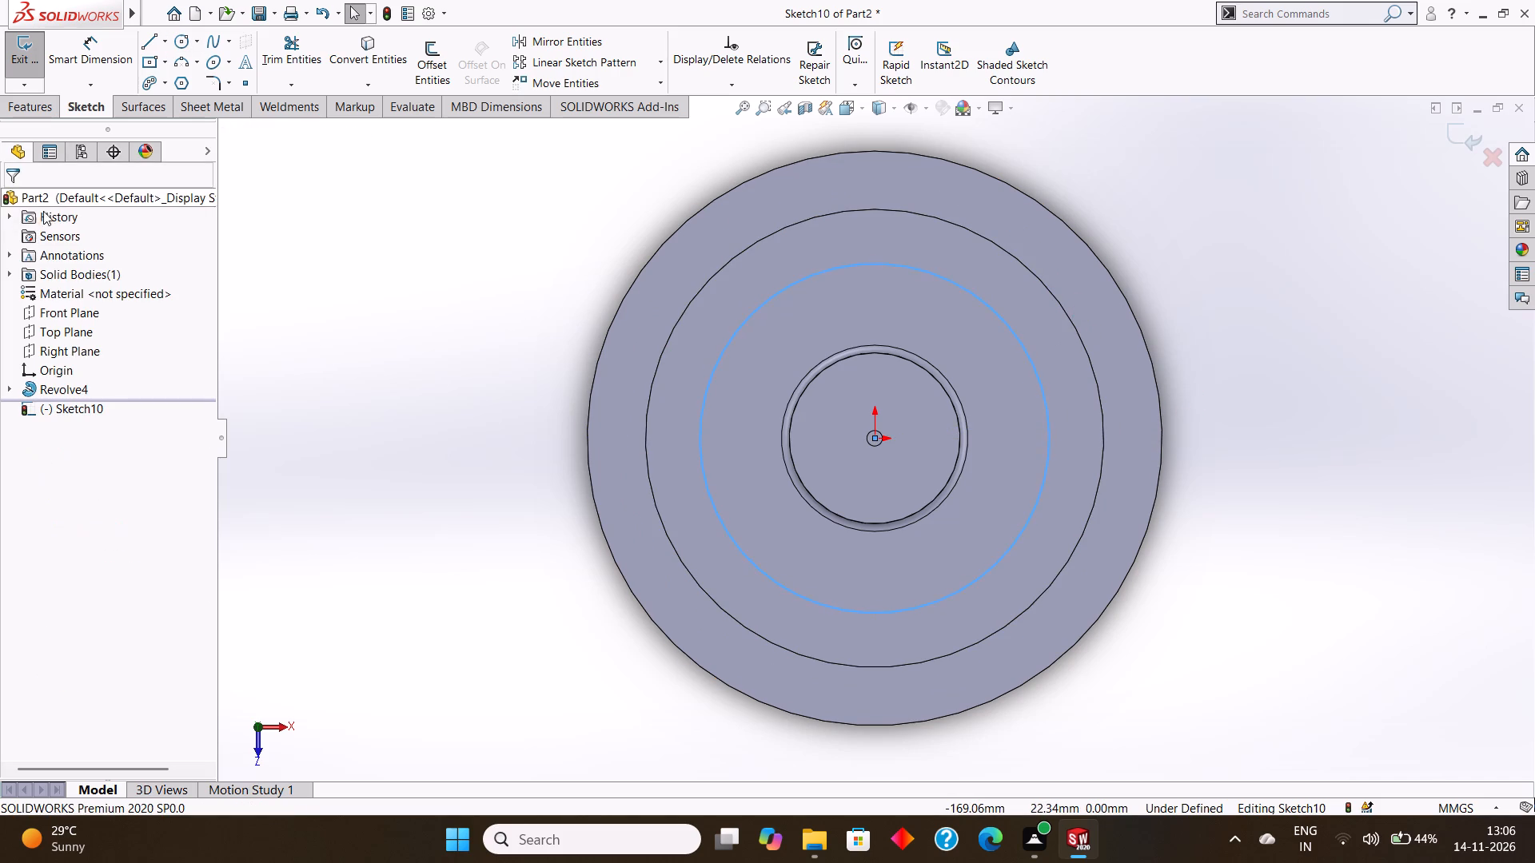
Examine the sketched circle's position relative to the flange and boss from several angles.
left_click(27, 101)
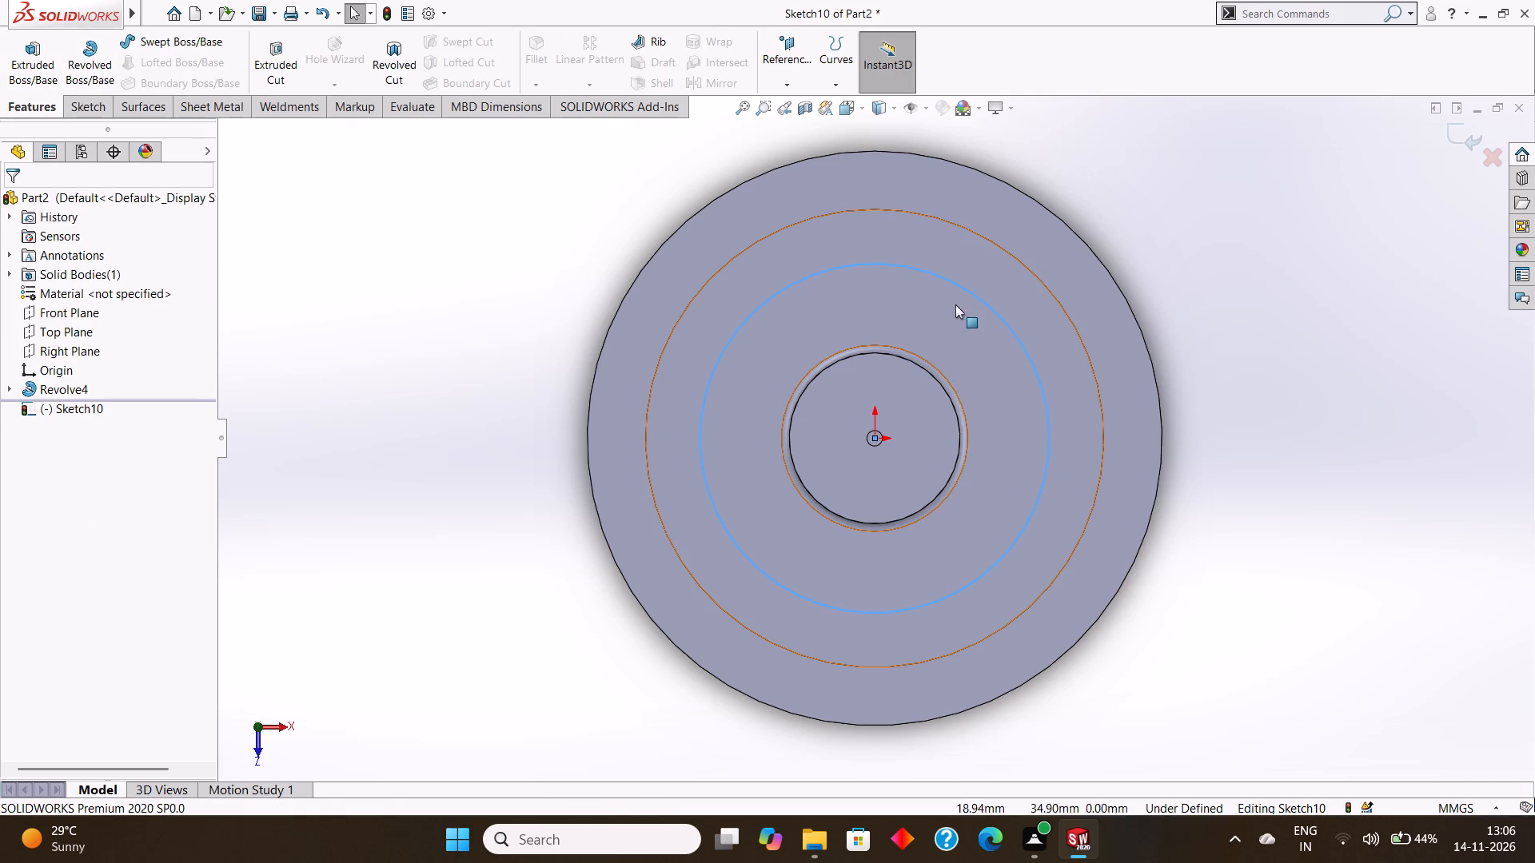
left_click(407, 217)
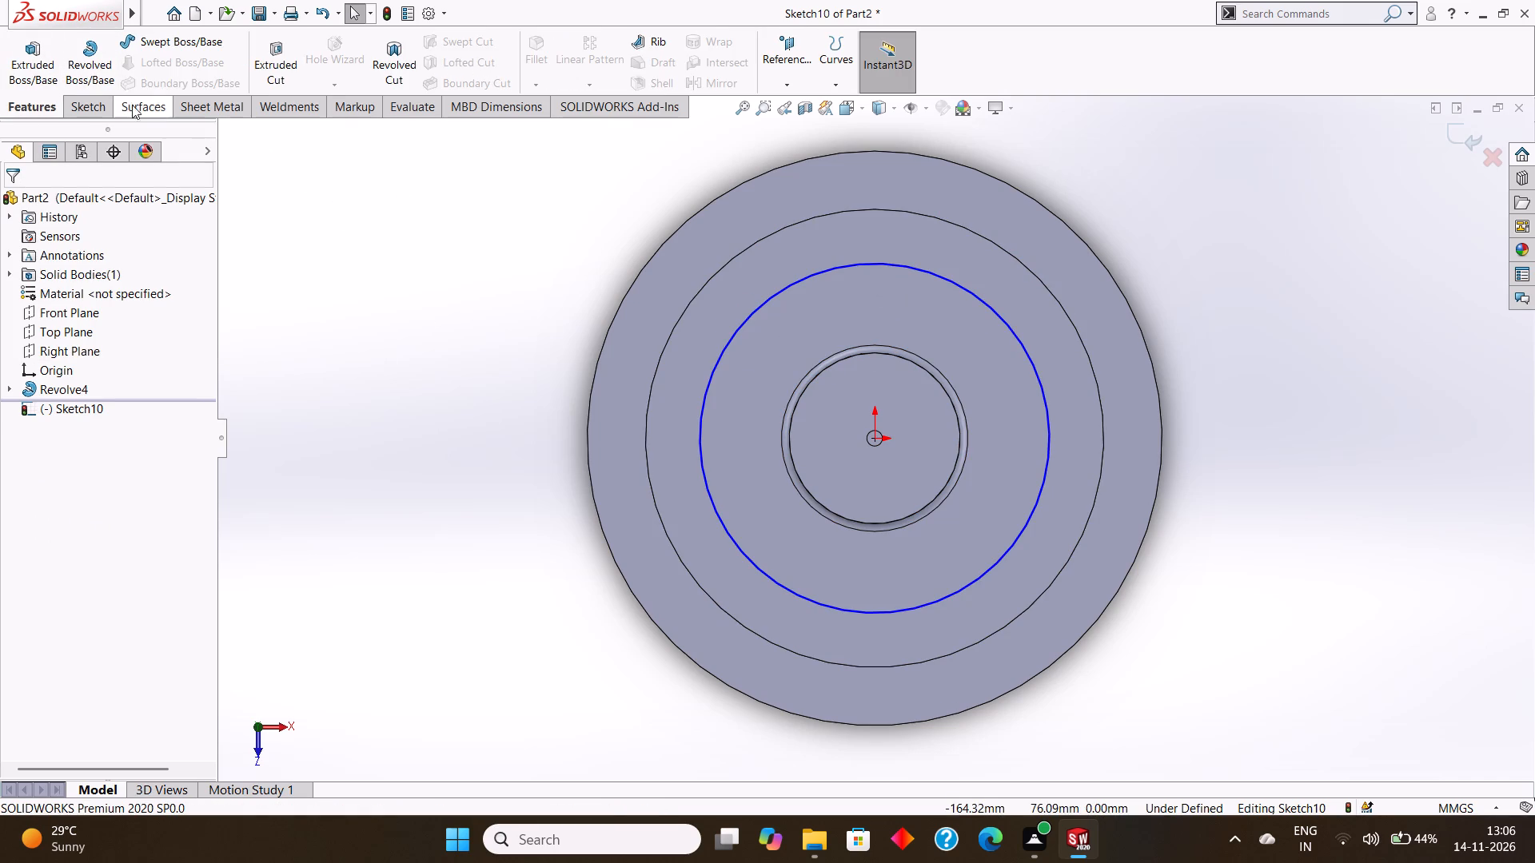
middle_click_drag(364, 264, 357, 237)
middle_click_drag(442, 314, 456, 266)
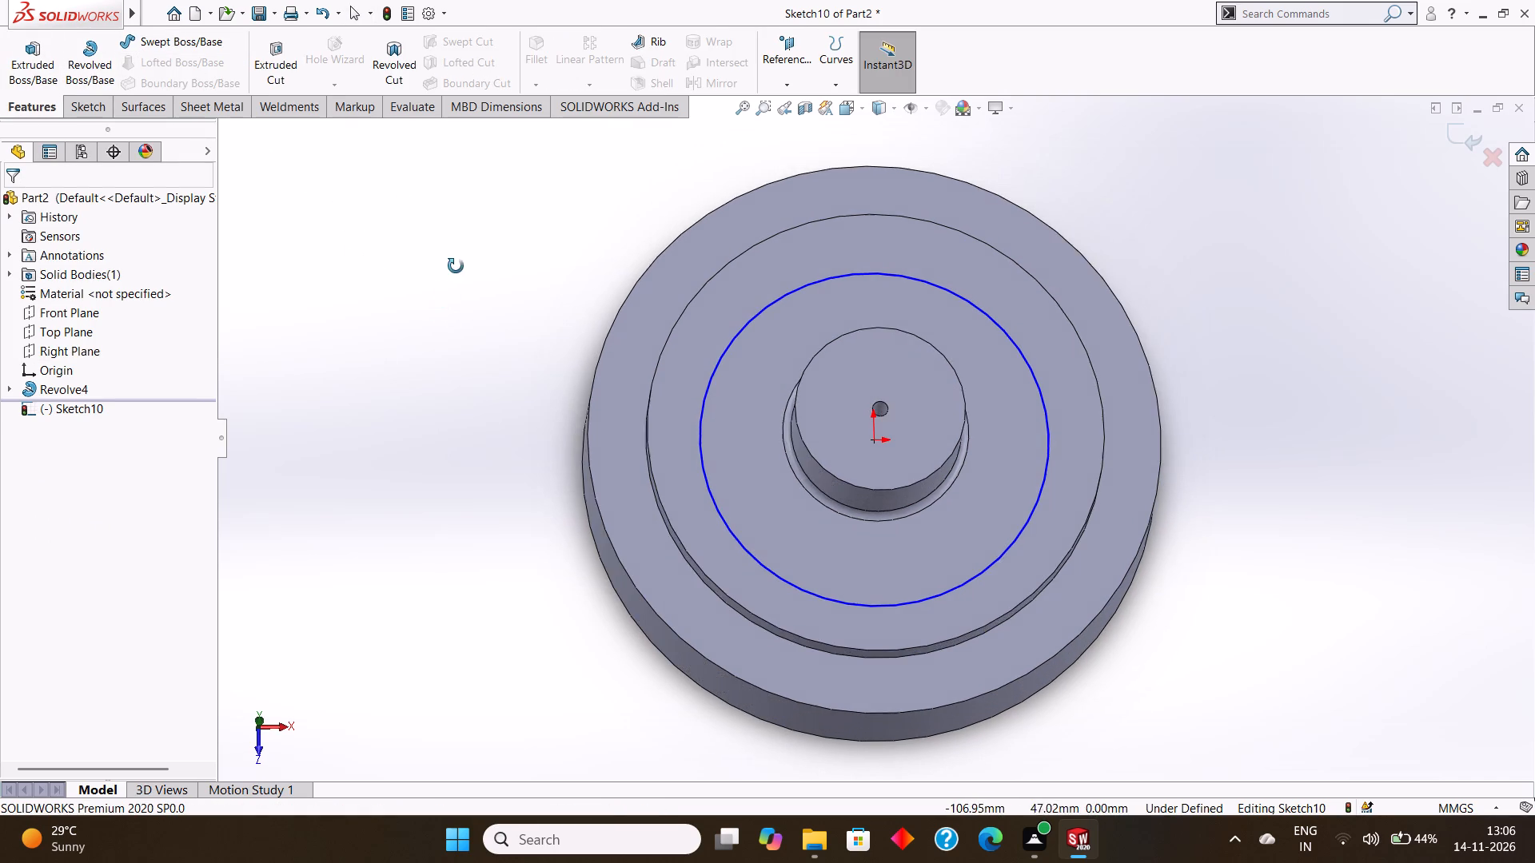
middle_click_drag(456, 266, 457, 259)
middle_click_drag(481, 337, 496, 334)
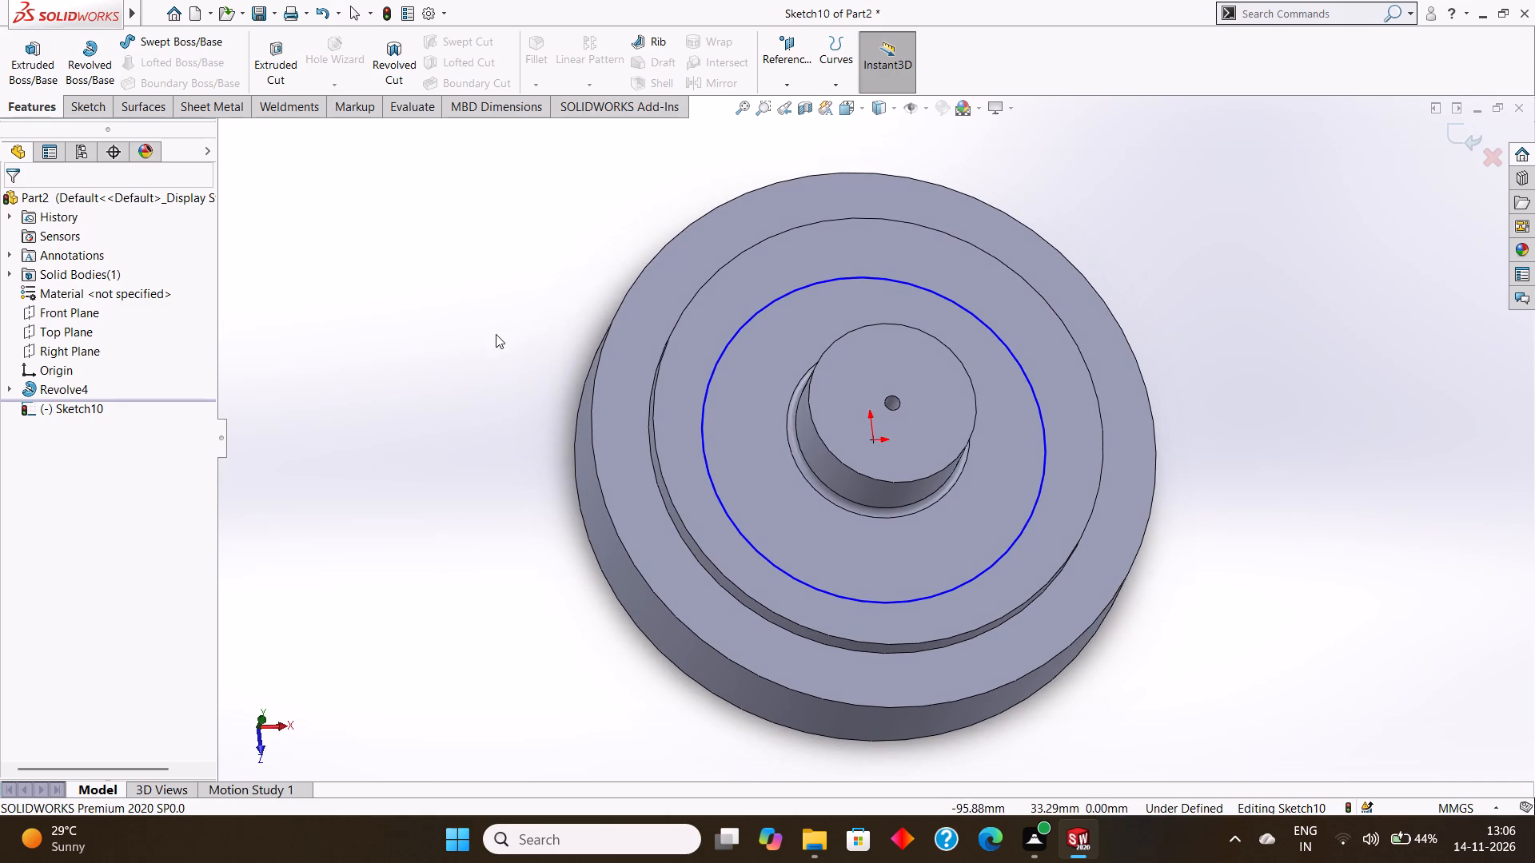
middle_click_drag(495, 335, 710, 280)
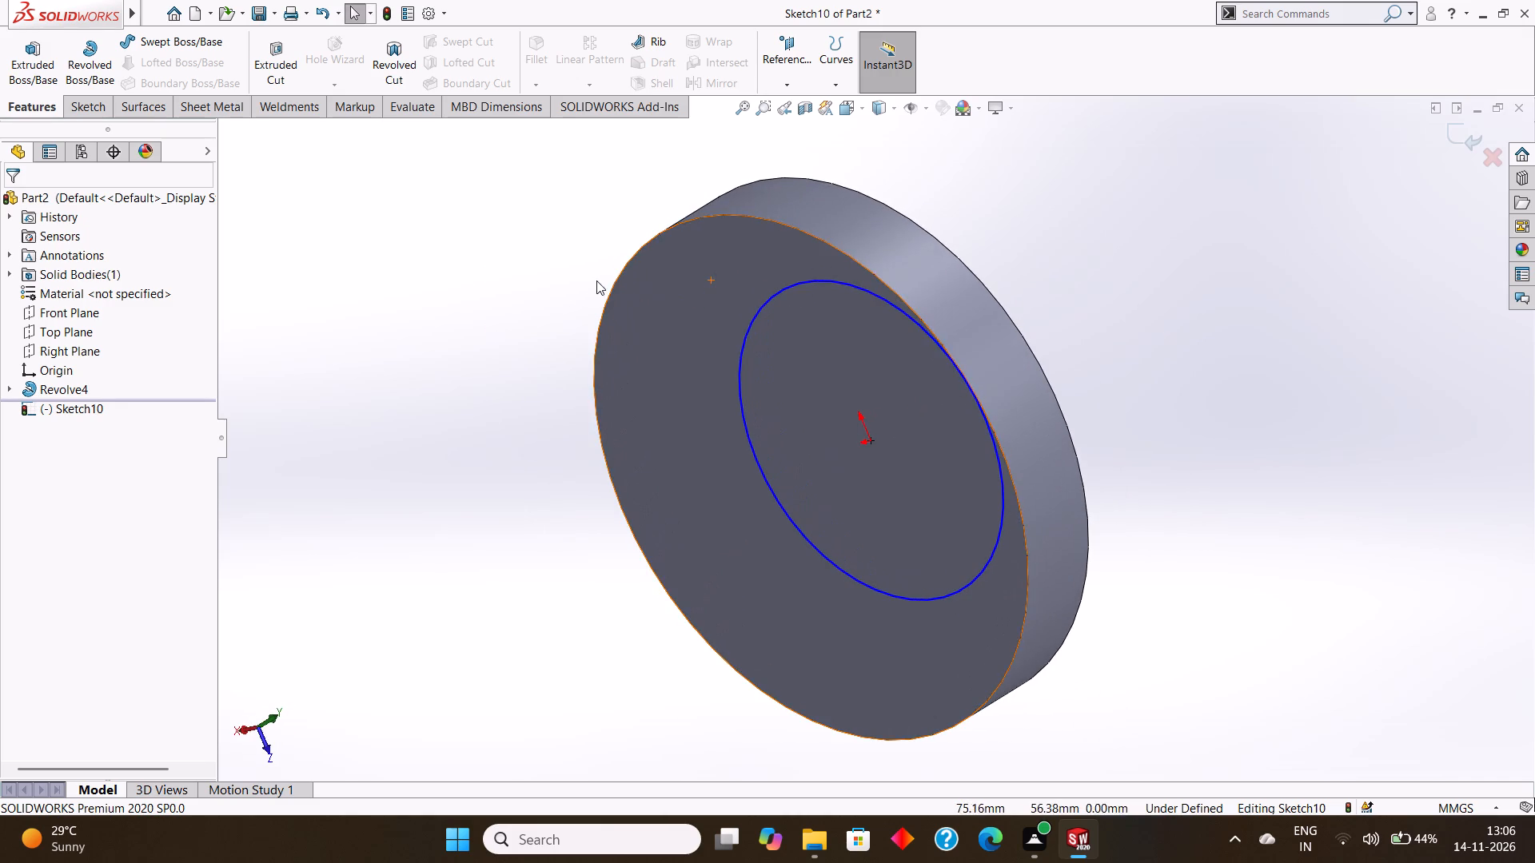
middle_click_drag(596, 280, 570, 376)
middle_click_drag(612, 306, 596, 315)
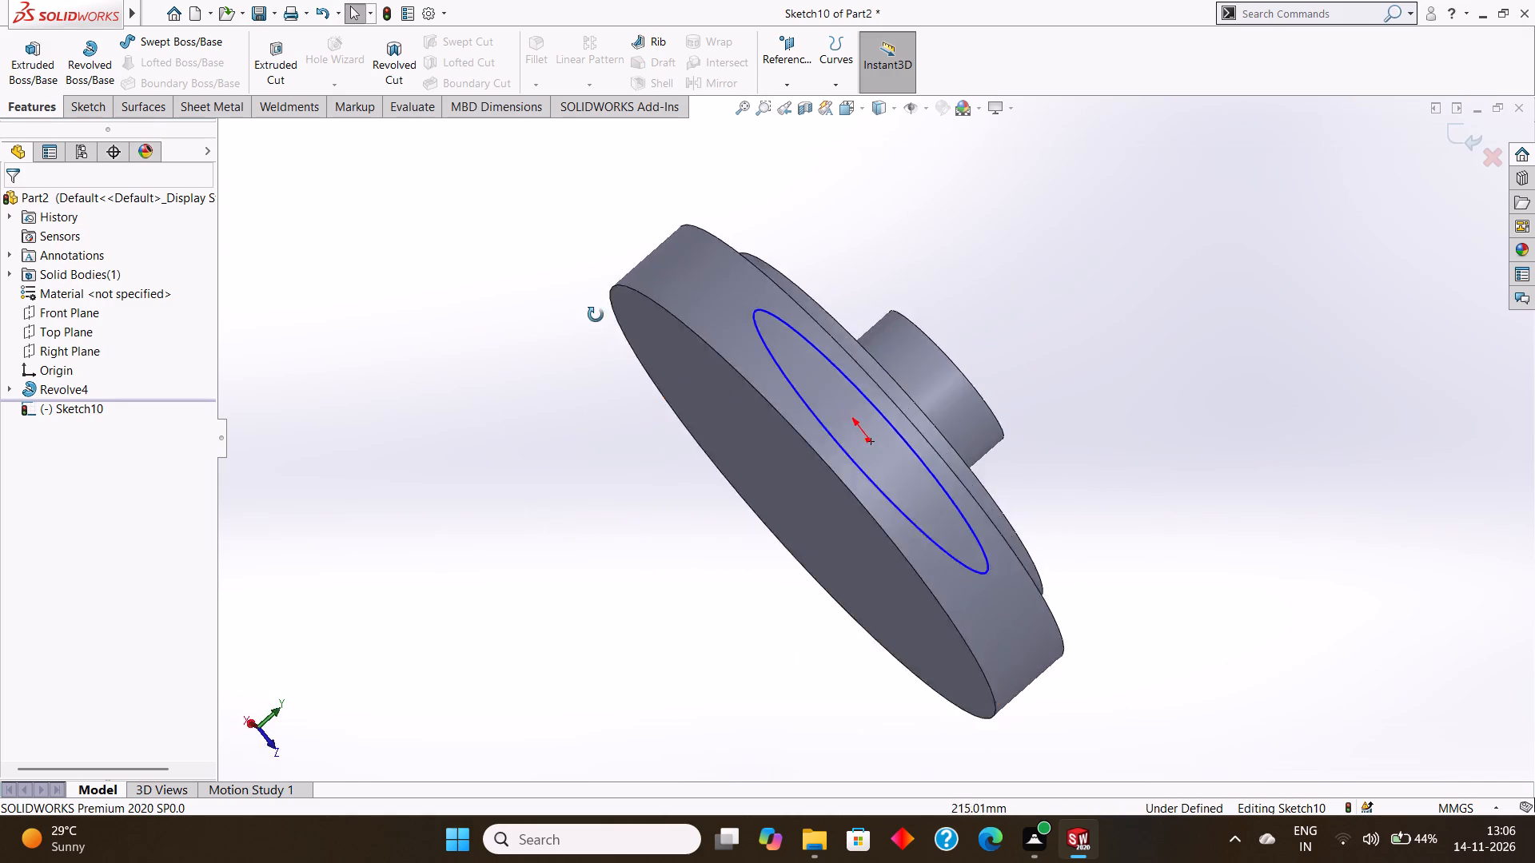
middle_click_drag(596, 315, 506, 326)
middle_click_drag(505, 319, 500, 283)
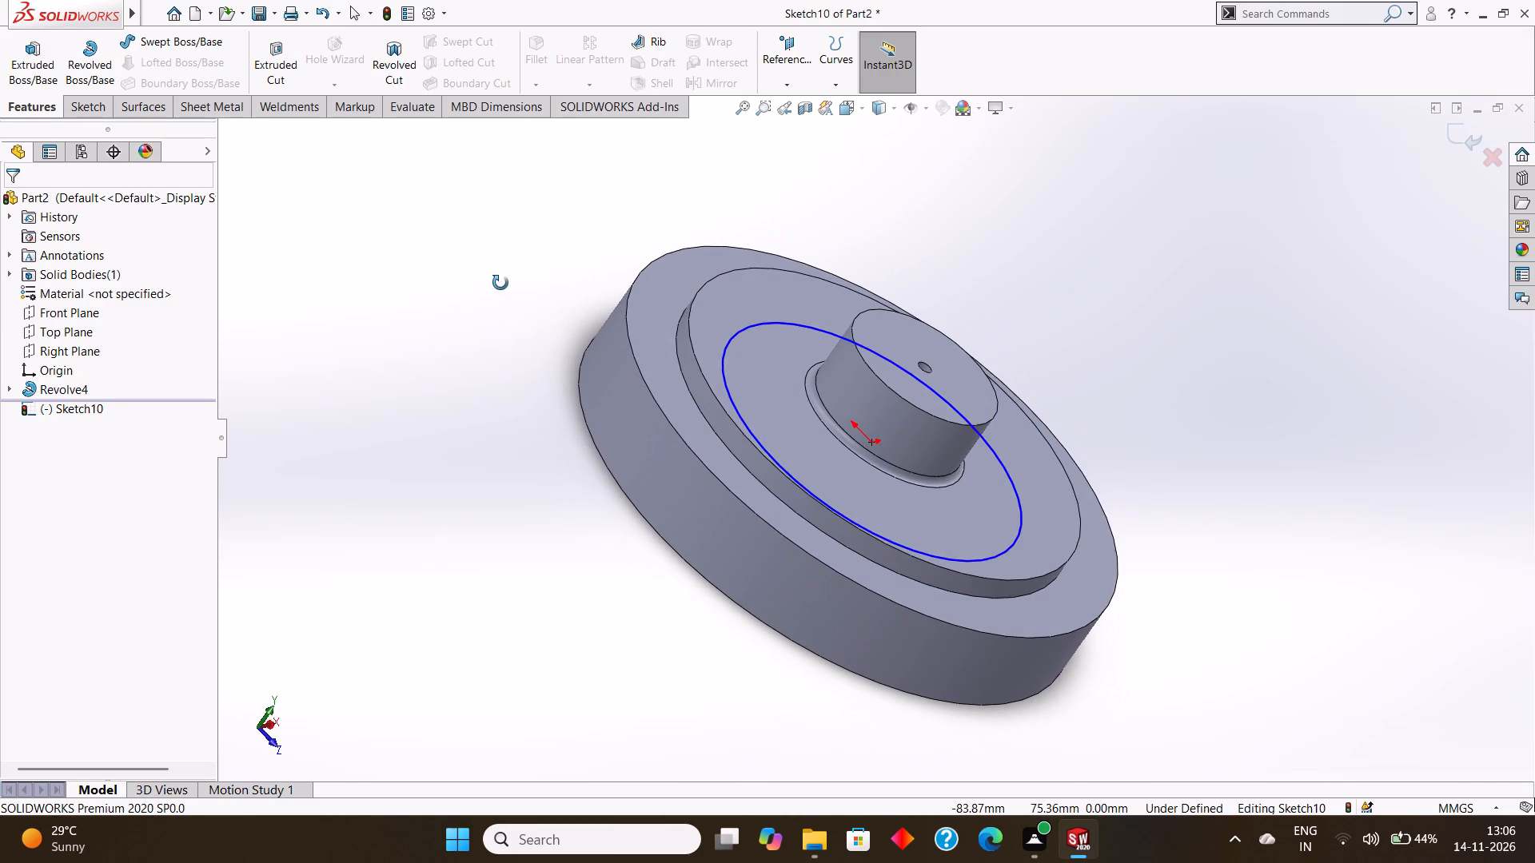
middle_click_drag(500, 283, 500, 282)
middle_click_drag(507, 272, 380, 322)
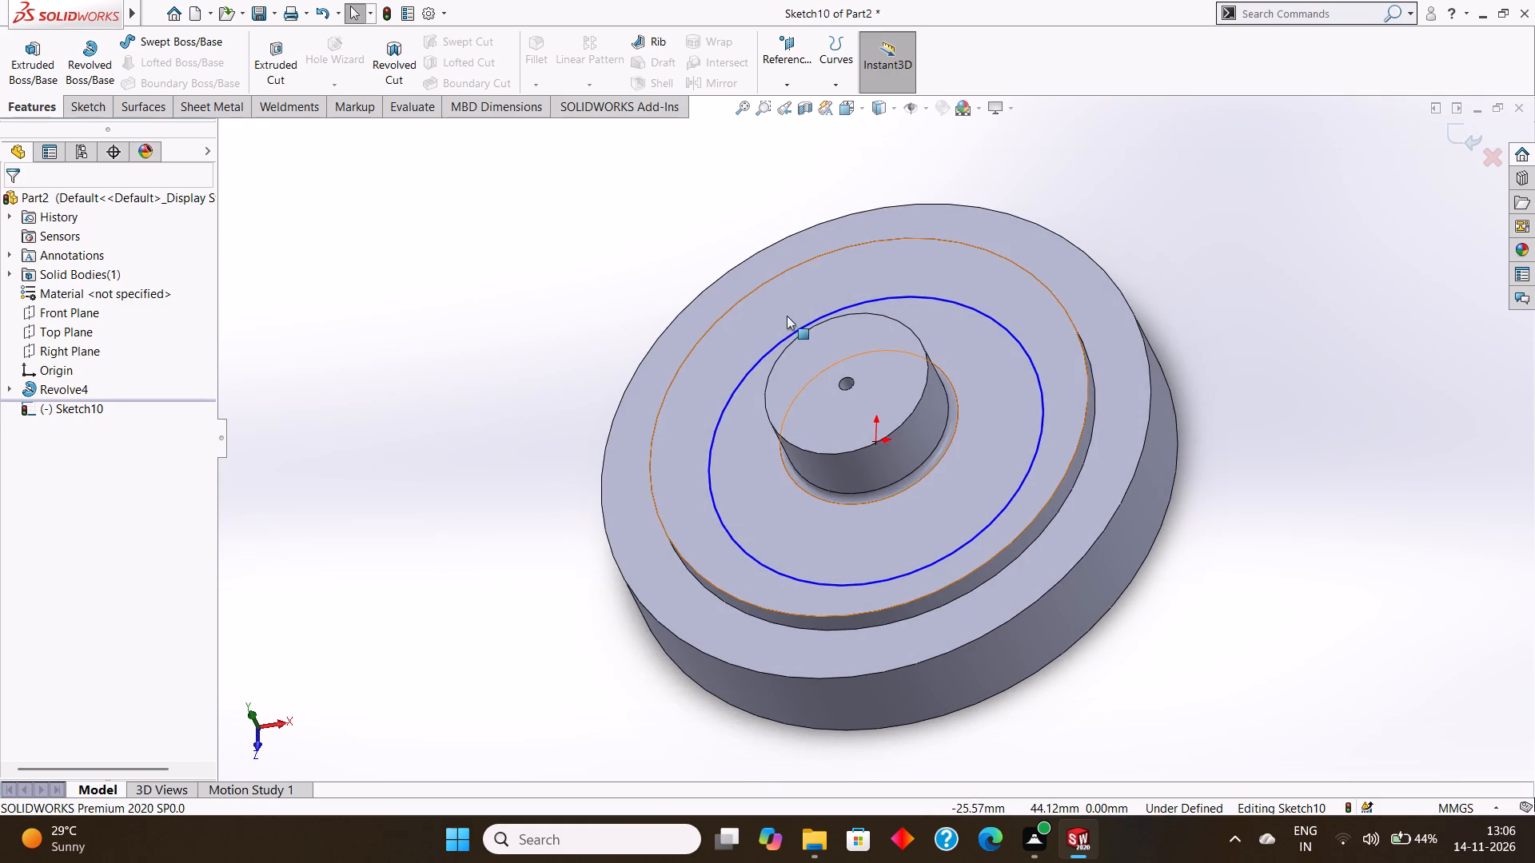
middle_click_drag(796, 328, 823, 393)
scroll(805, 352, "down", 1)
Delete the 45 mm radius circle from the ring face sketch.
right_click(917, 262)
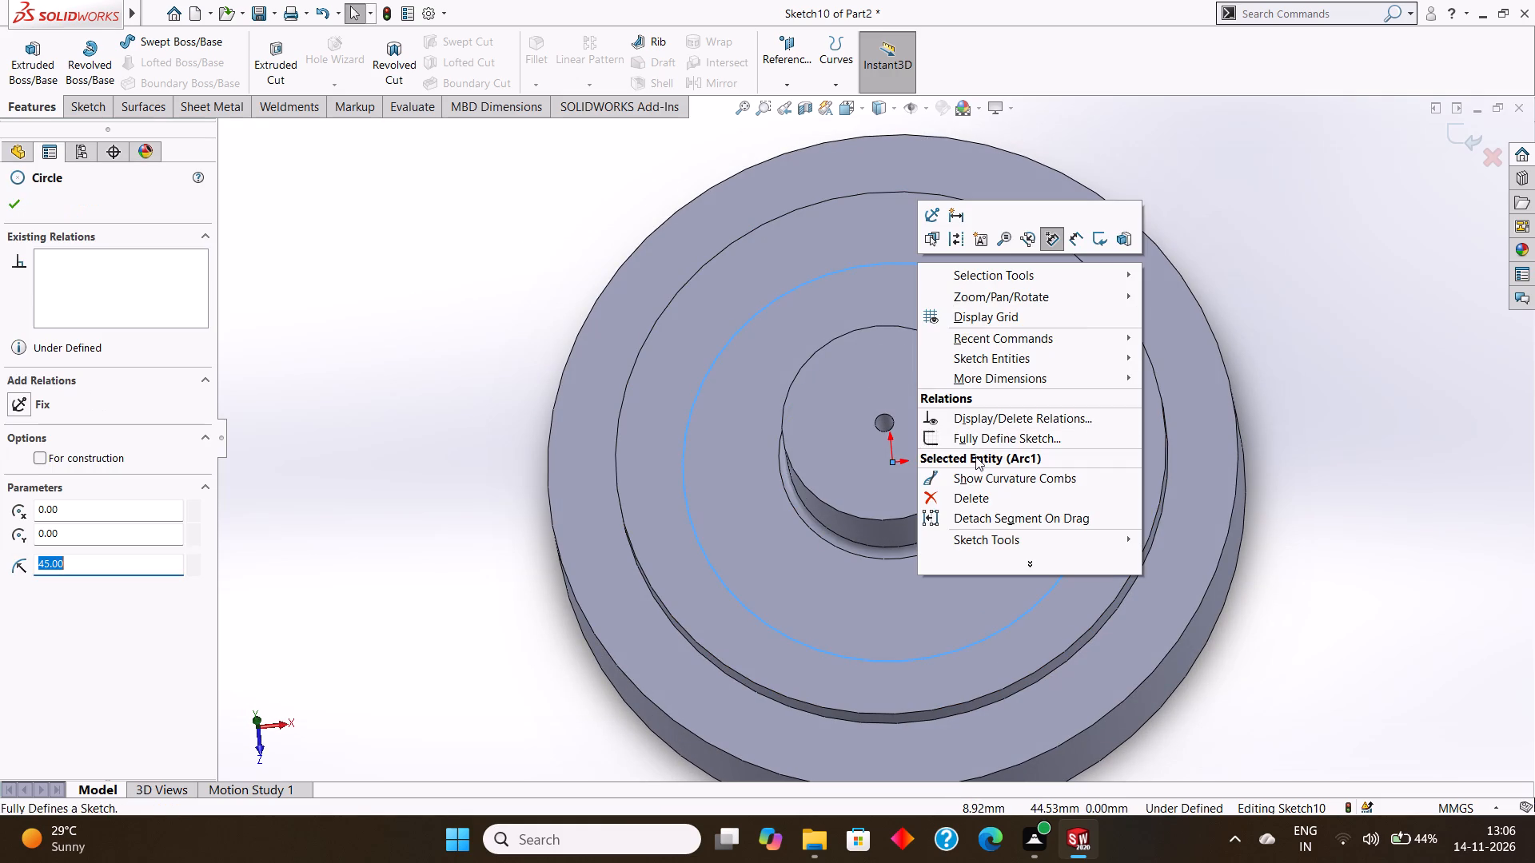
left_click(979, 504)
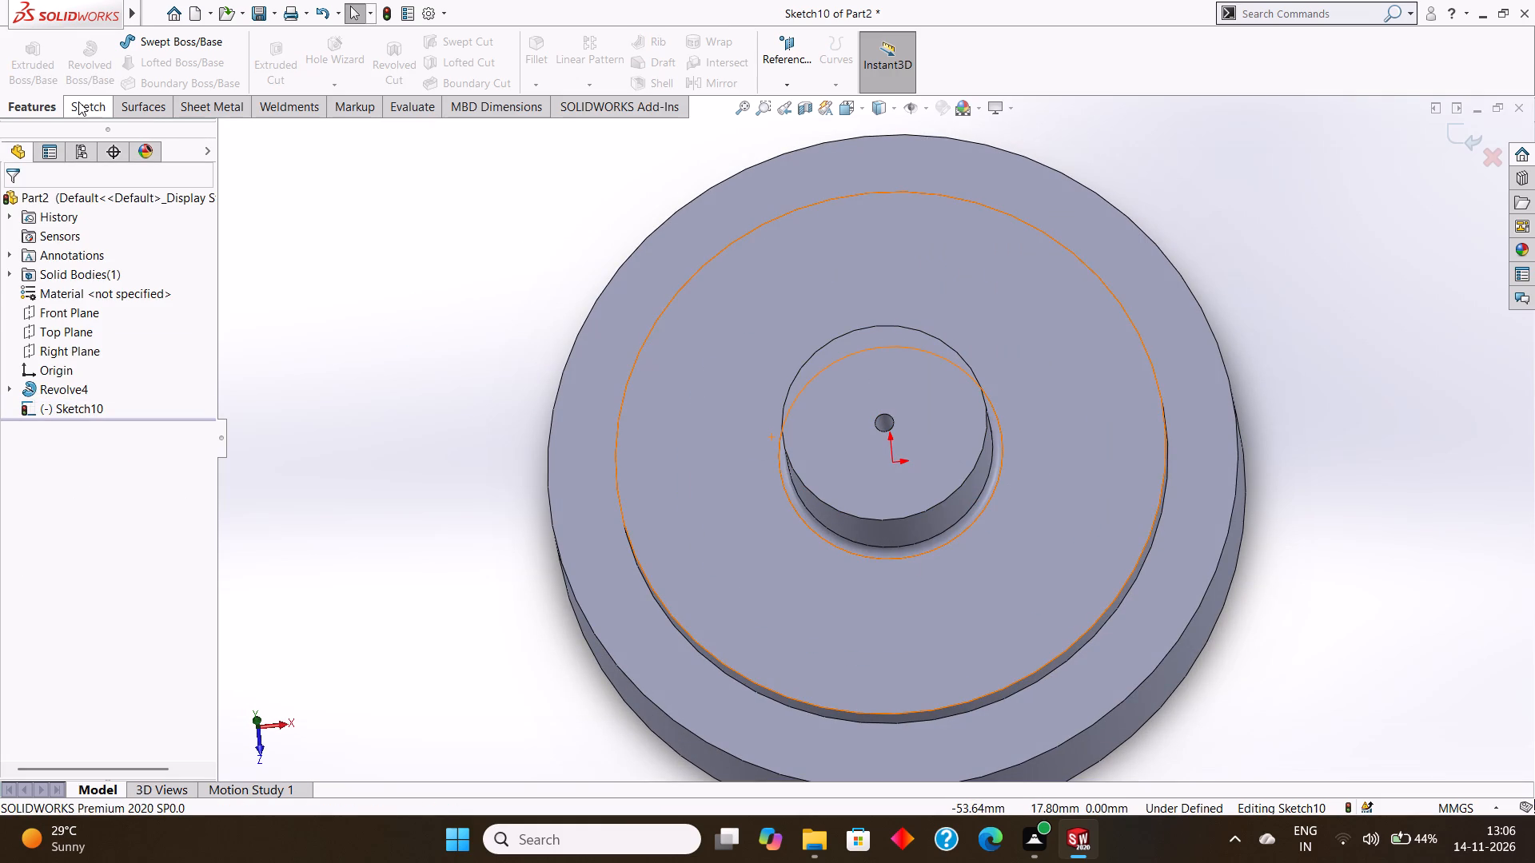
Undo the circle deletion, the ring face sketch and the revolve, going back to the open profile sketch.
left_click(78, 101)
scroll(579, 268, "up", 2)
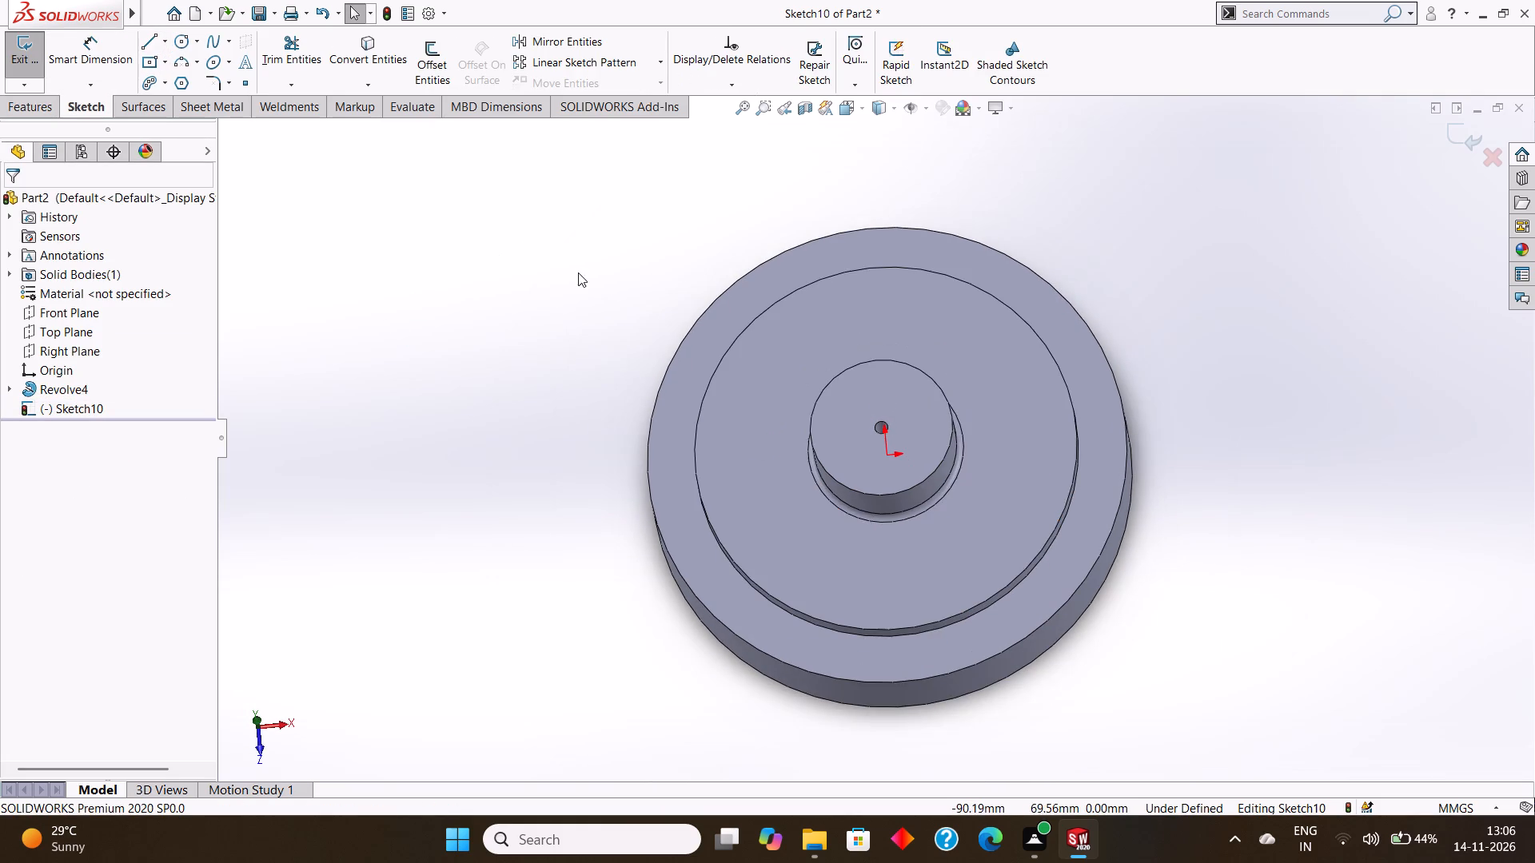
middle_click_drag(586, 255, 605, 223)
middle_click_drag(587, 261, 594, 240)
middle_click_drag(592, 247, 605, 281)
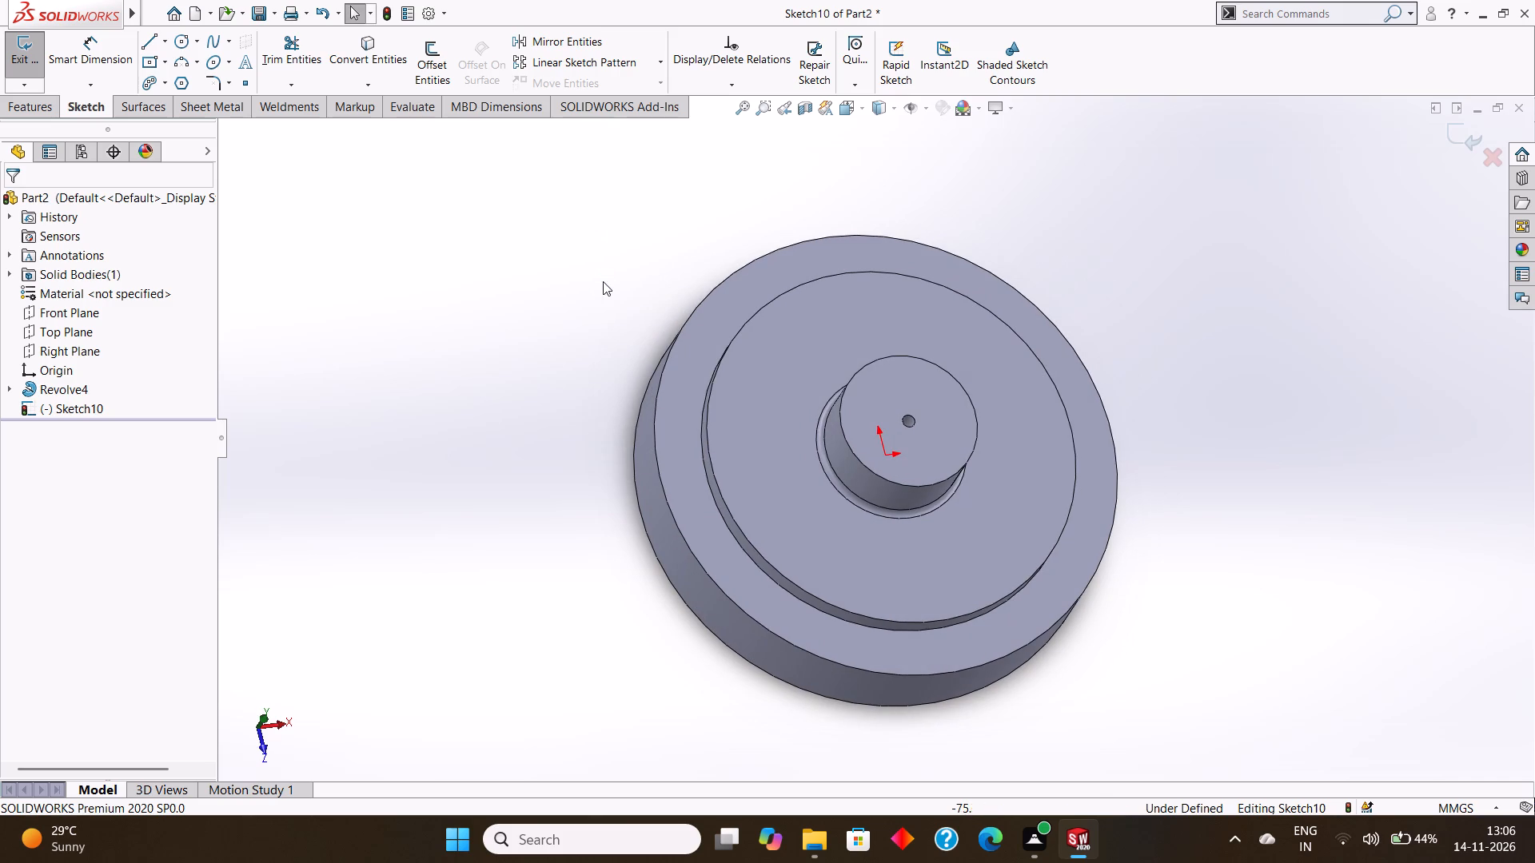
key("ctrl+z")
key("ctrl+z")
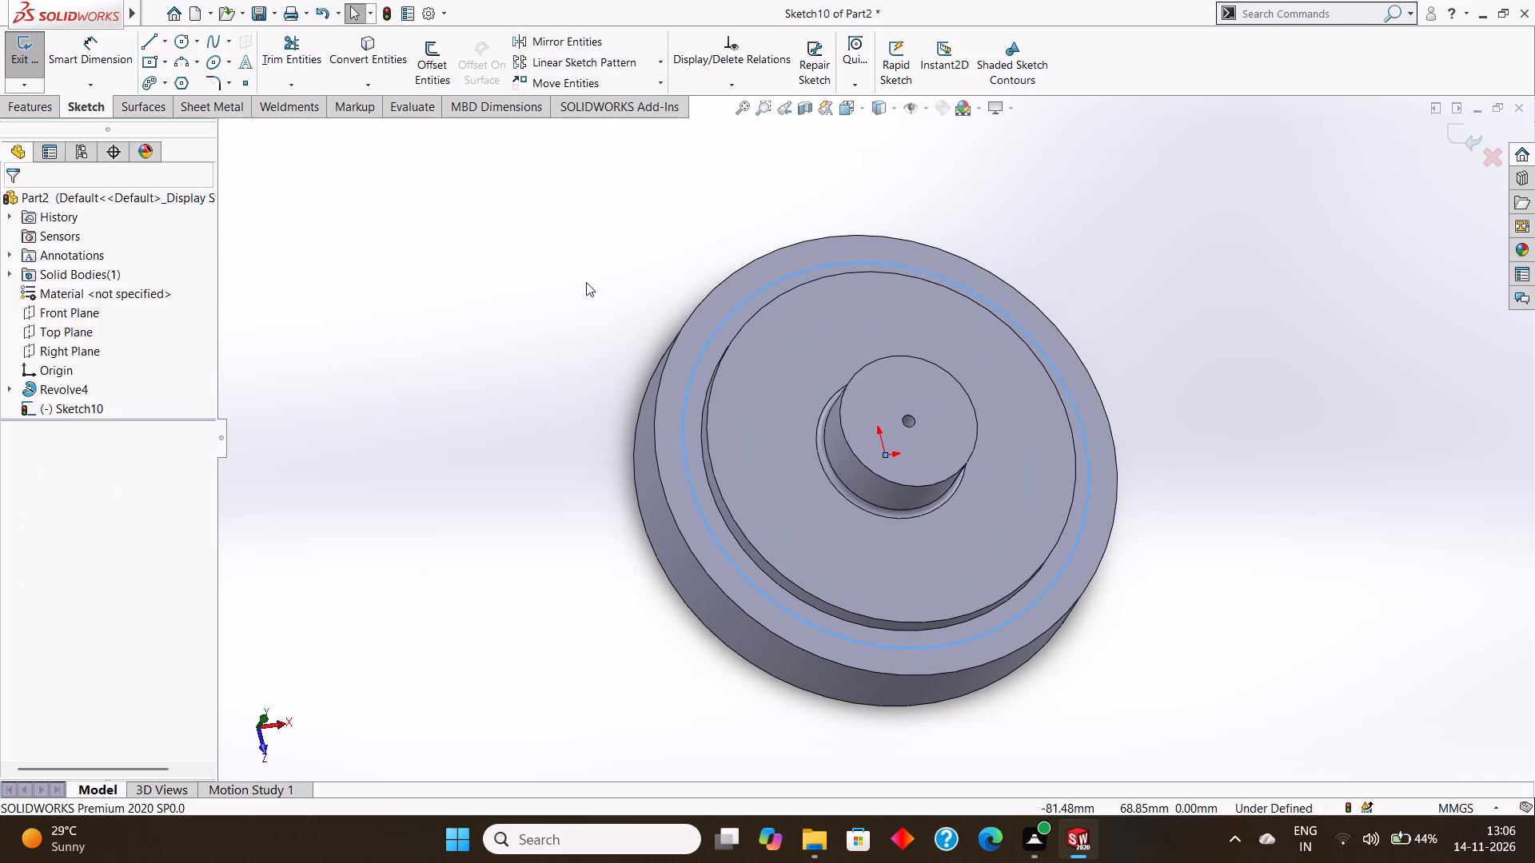
key("ctrl+z")
key("ctrl+z")
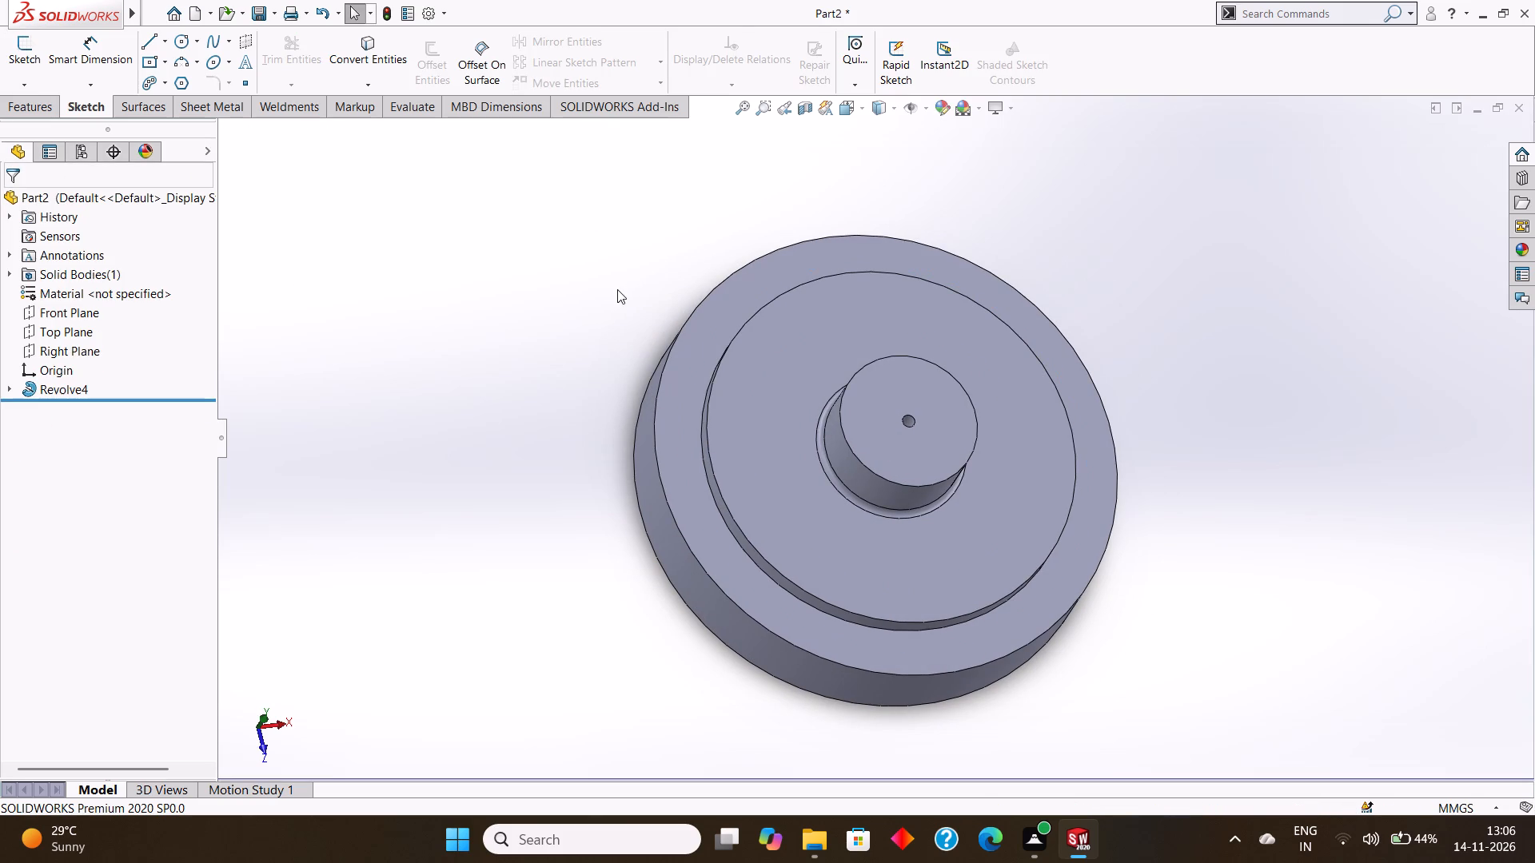
key("ctrl+z")
Set the length of the boss section's bottom edge to 15 mm.
scroll(807, 669, "down", 3)
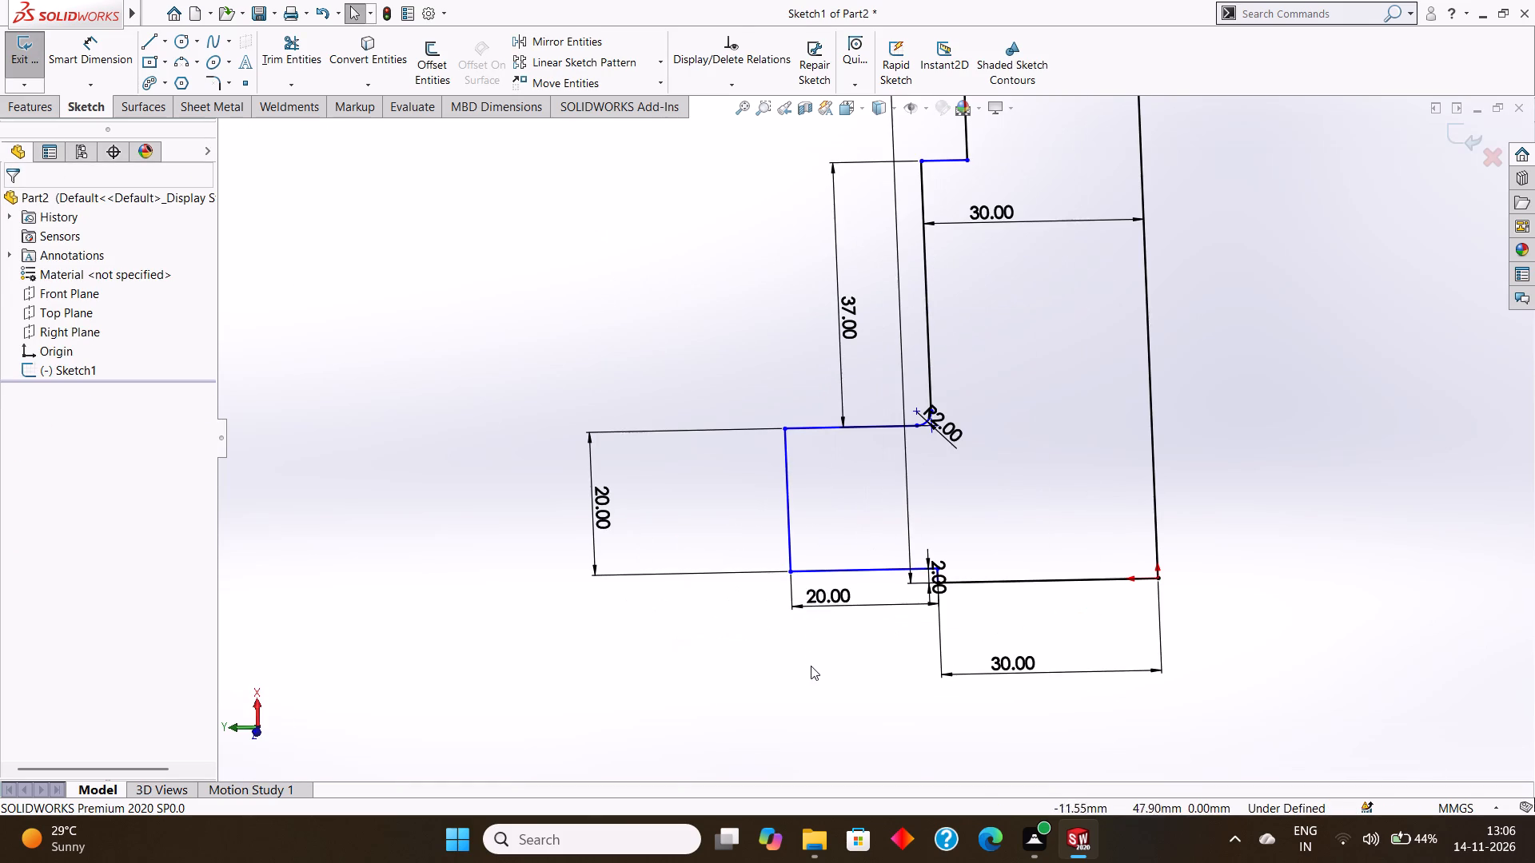
double_click(828, 592)
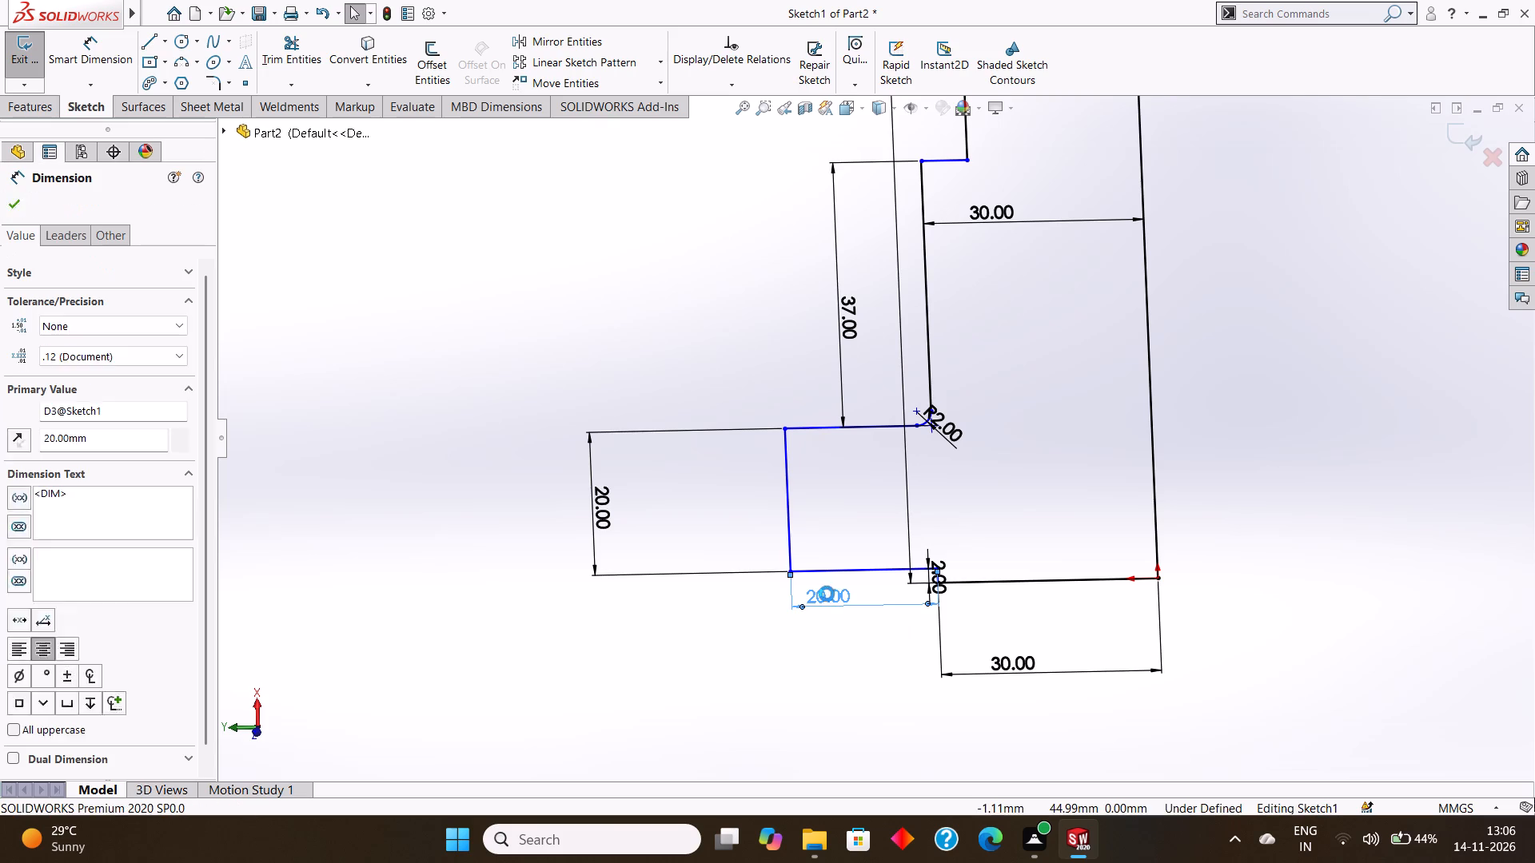
type("15")
key("Return")
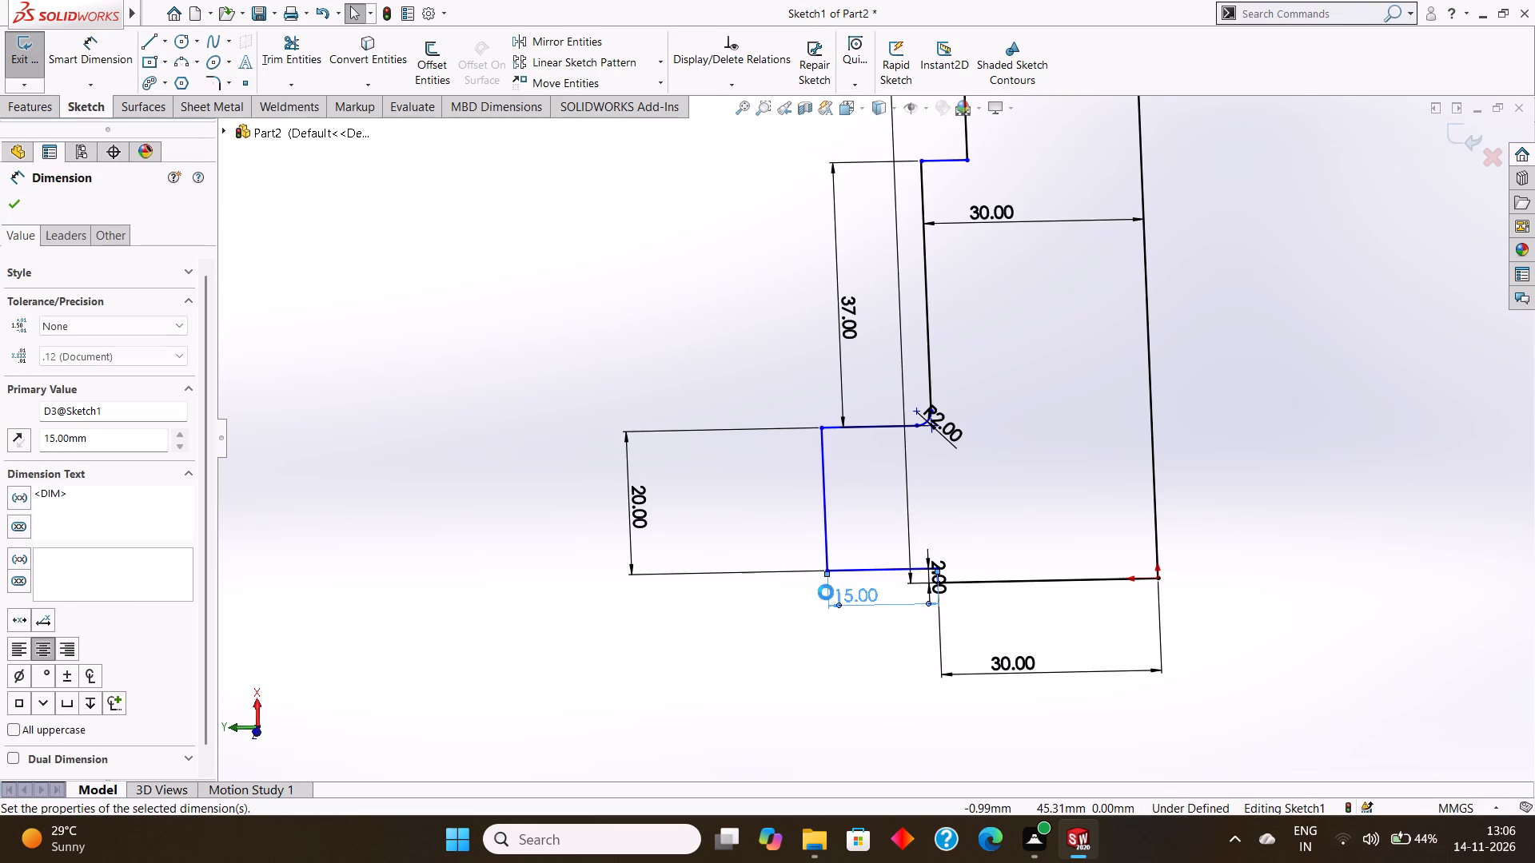
key("Escape")
key("Escape")
Revolve the profile 360 degrees about the flange section's 30 mm bottom line.
scroll(580, 497, "up", 5)
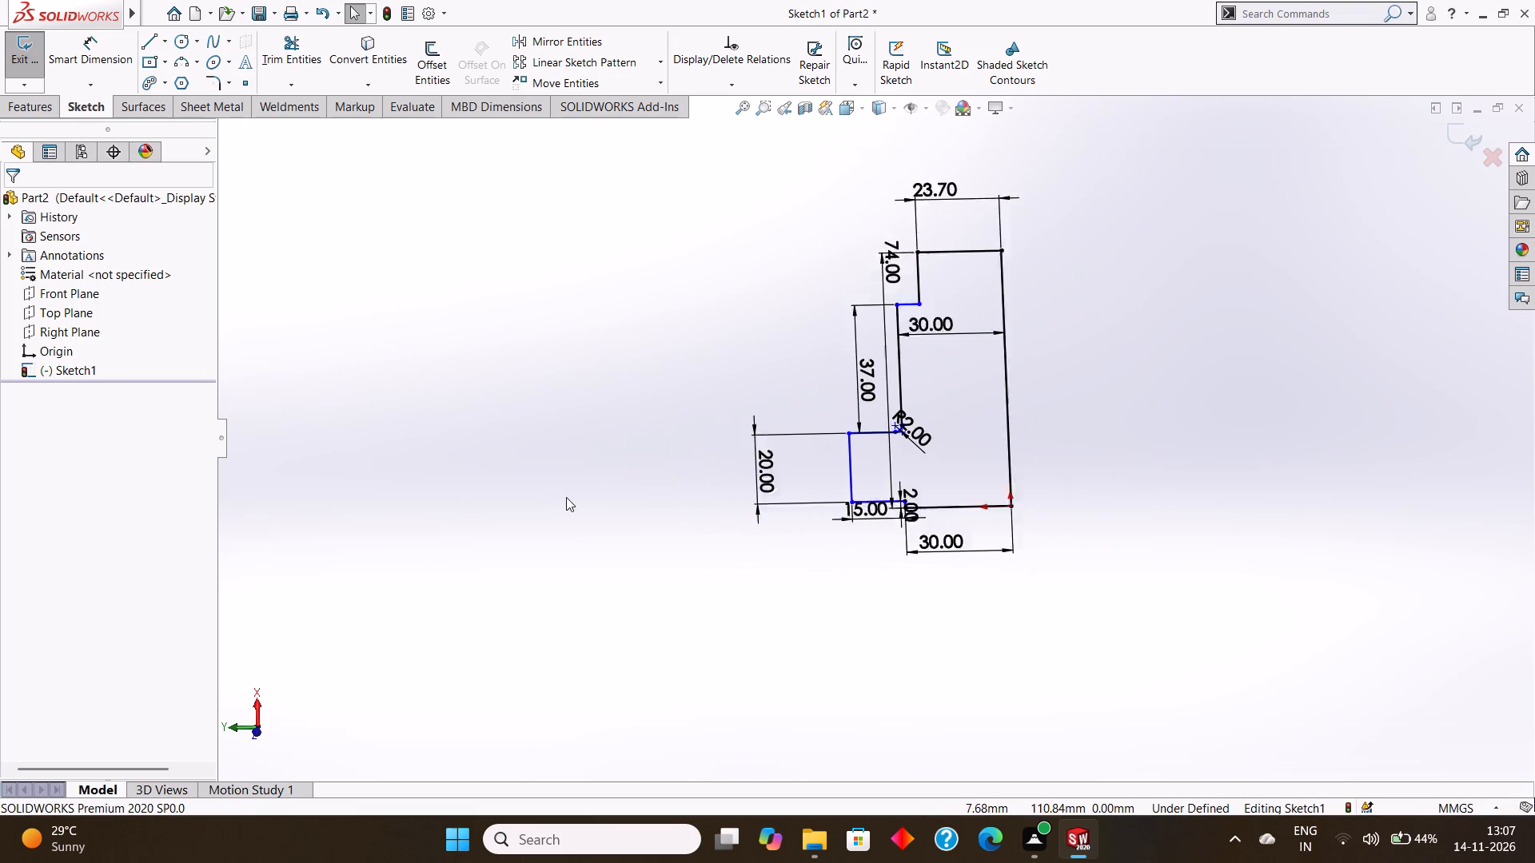
scroll(899, 547, "up", 2)
scroll(1083, 559, "up", 3)
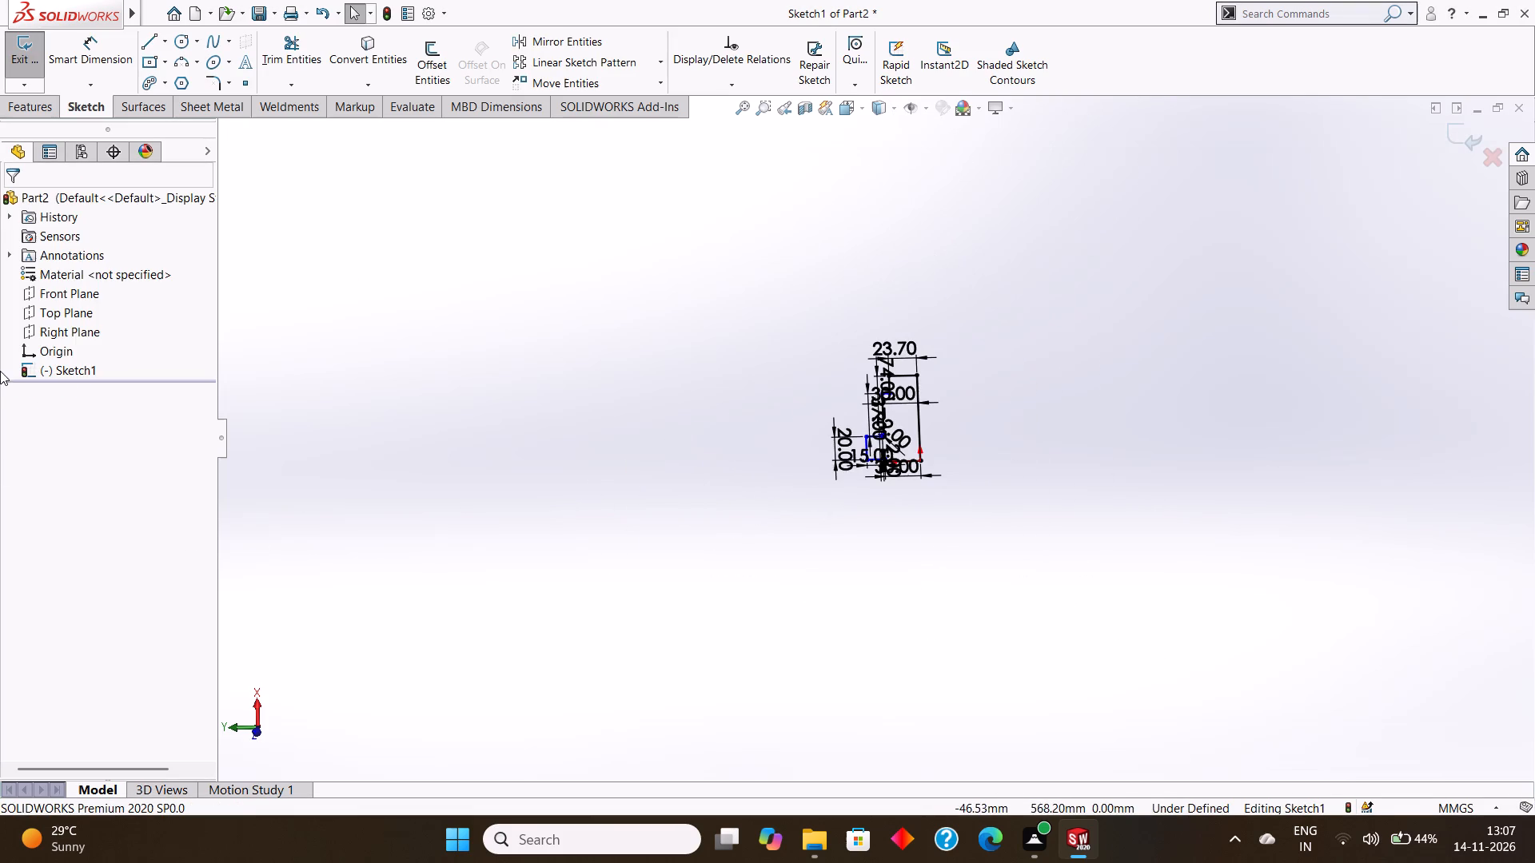
scroll(1208, 399, "up", 2)
scroll(1331, 435, "up", 1)
scroll(1375, 439, "down", 1)
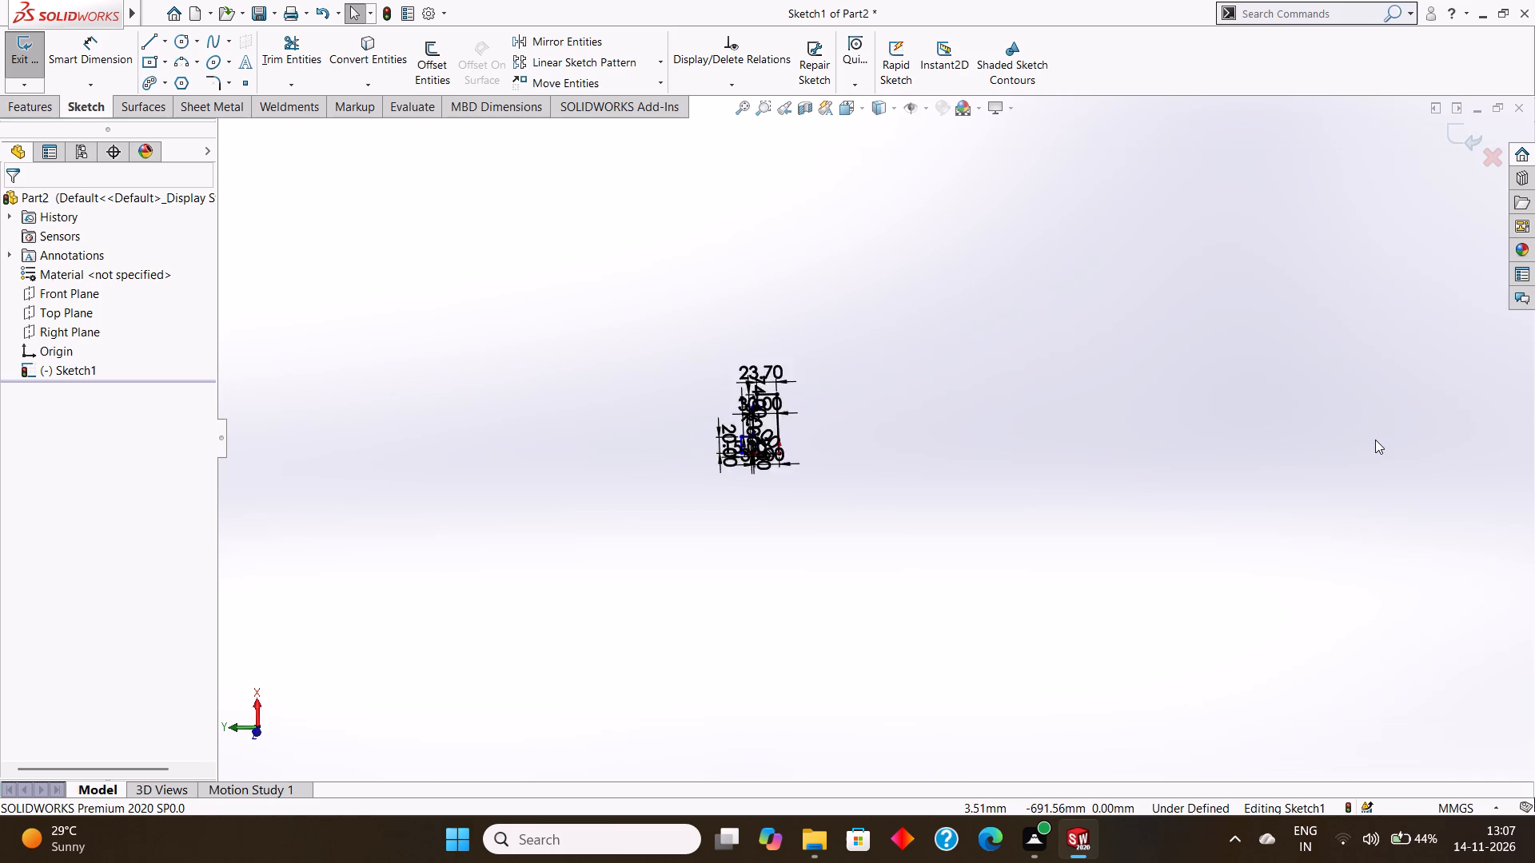
scroll(1375, 439, "down", 1)
scroll(872, 429, "up", 1)
scroll(604, 411, "down", 3)
scroll(899, 372, "down", 3)
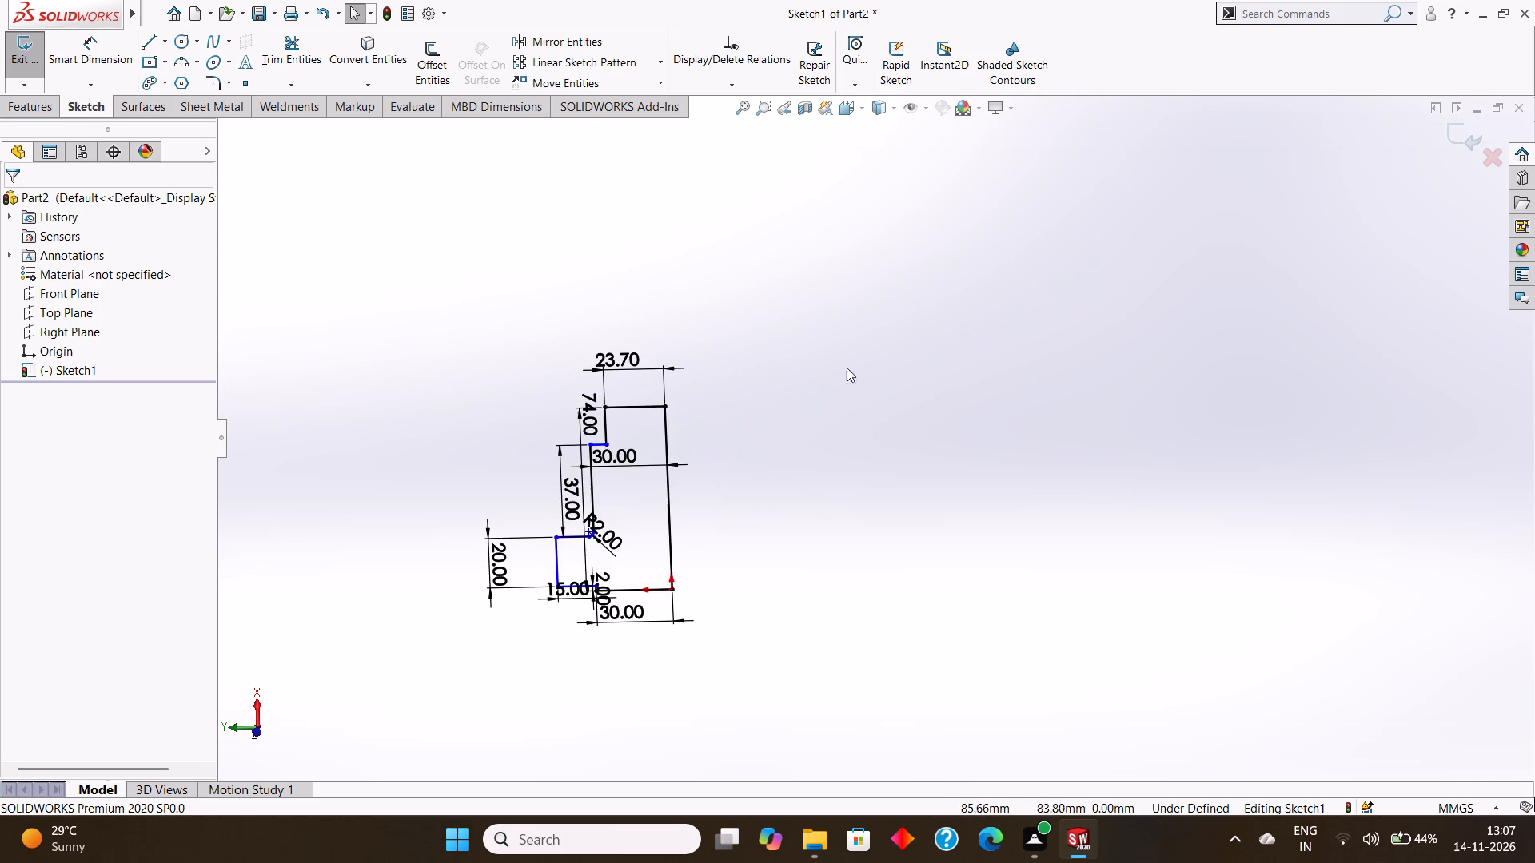
left_click(29, 116)
scroll(505, 408, "up", 3)
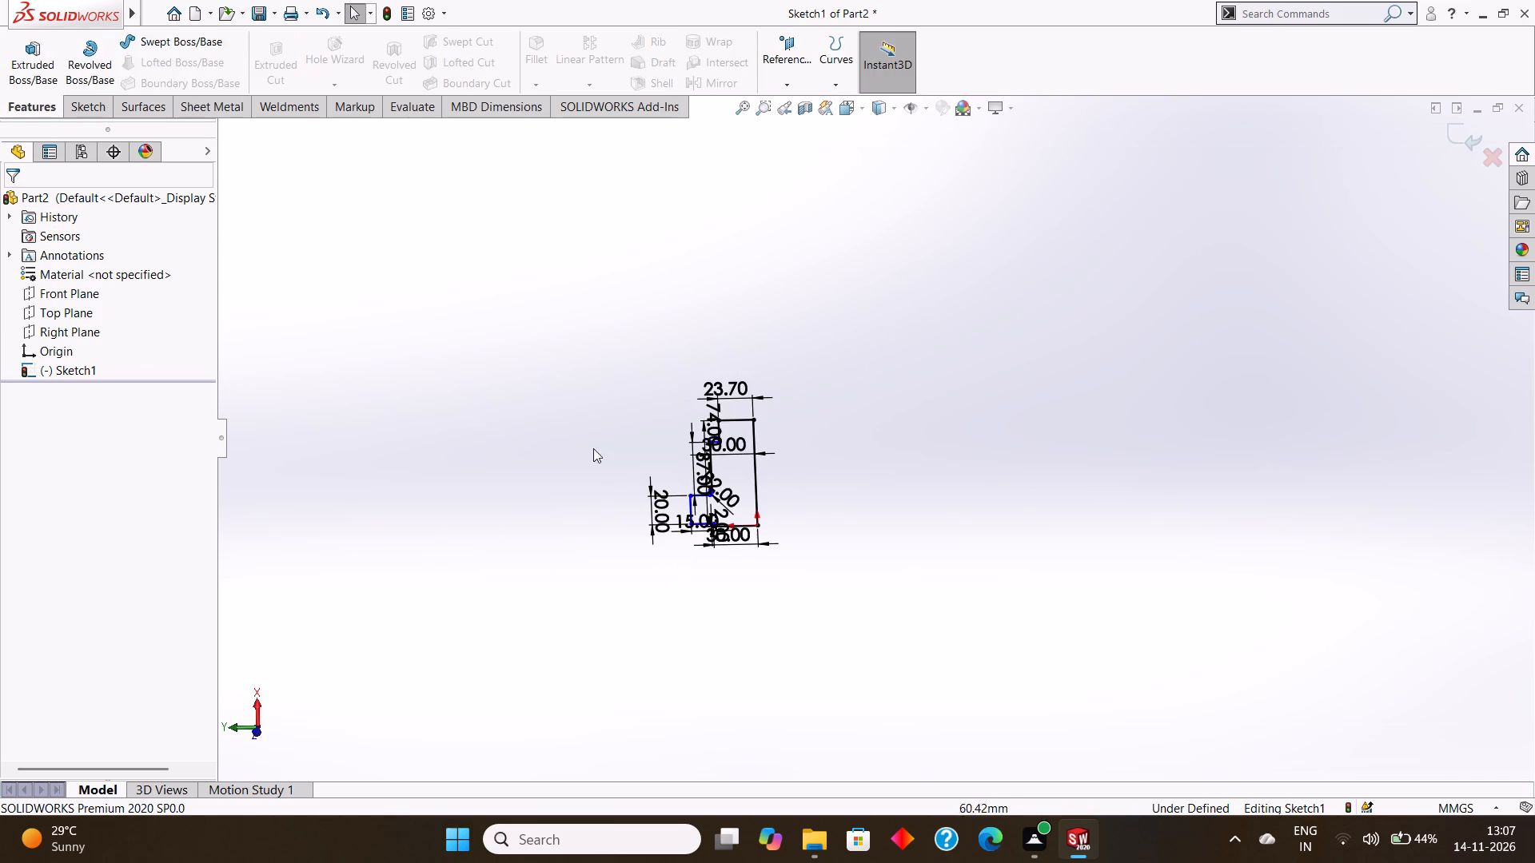
left_click(91, 66)
scroll(727, 503, "down", 2)
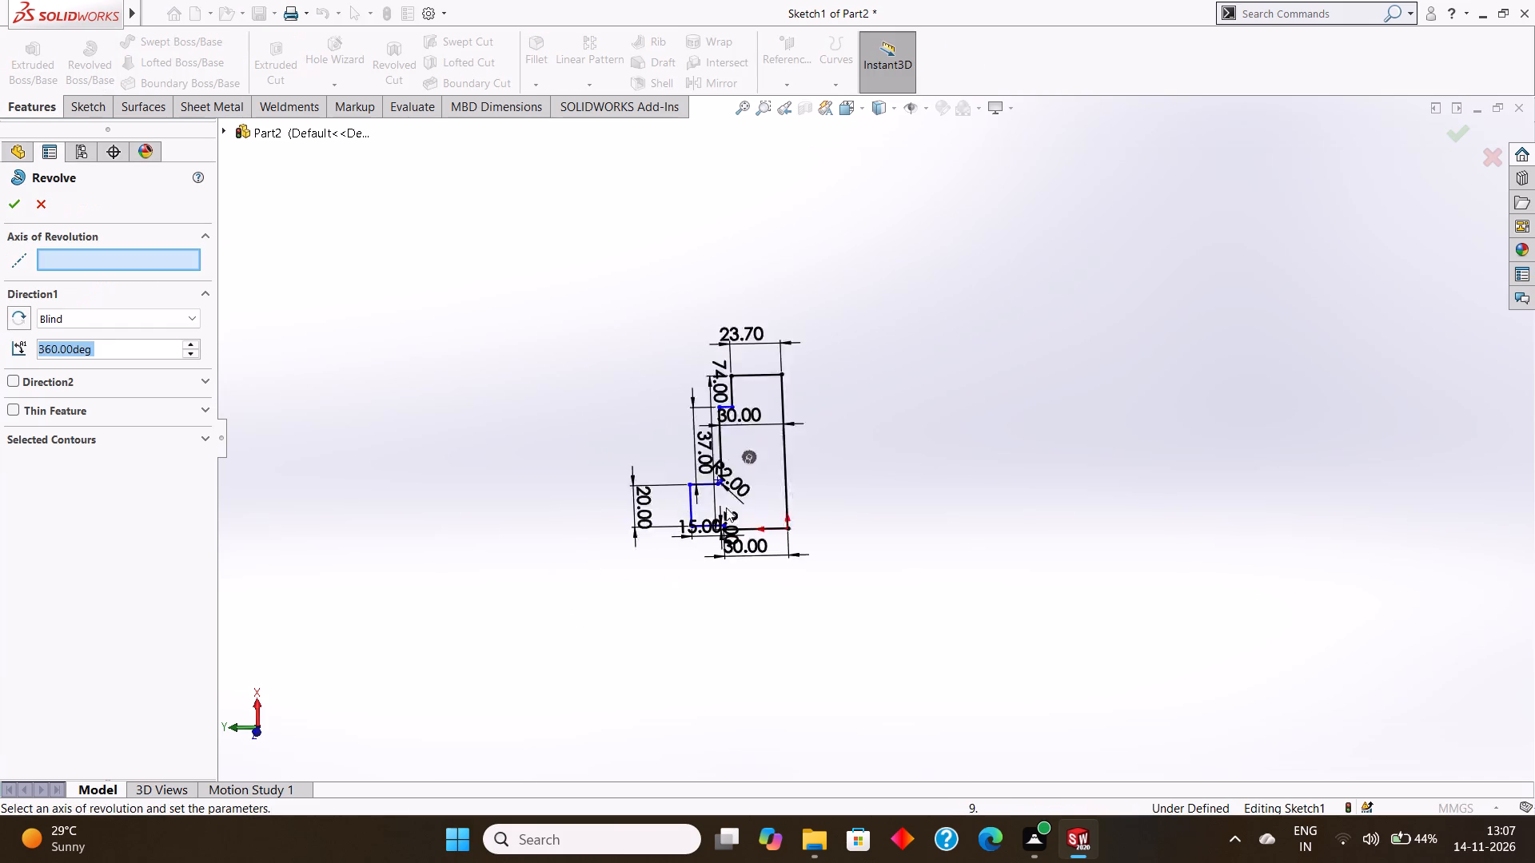
scroll(726, 507, "down", 6)
left_click(857, 518)
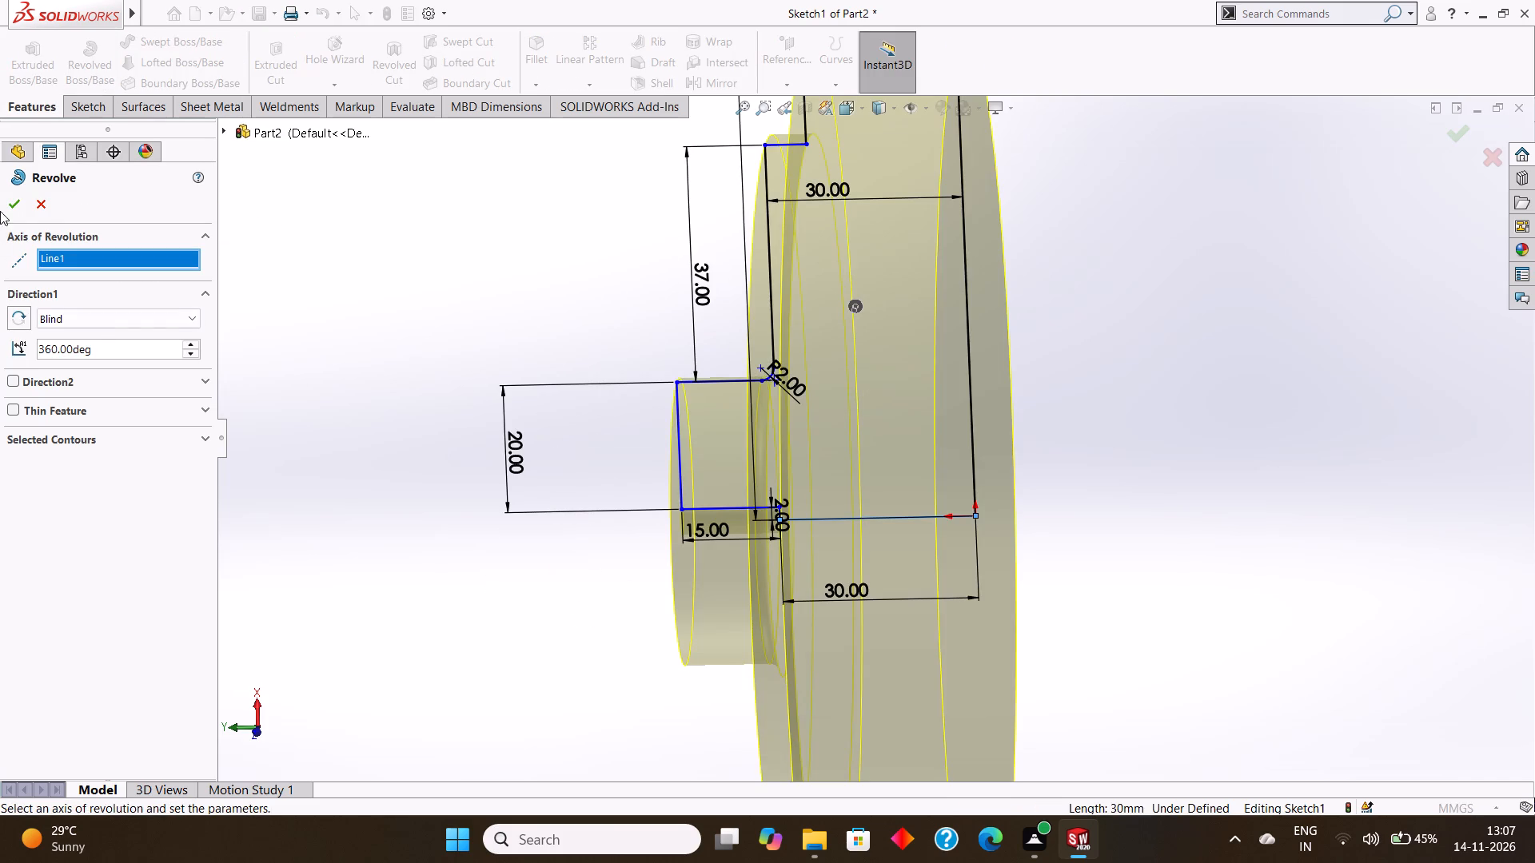
left_click(7, 201)
Start a sketch on the flange's outer ring face on the boss side.
scroll(634, 360, "up", 3)
middle_click_drag(633, 356, 831, 340)
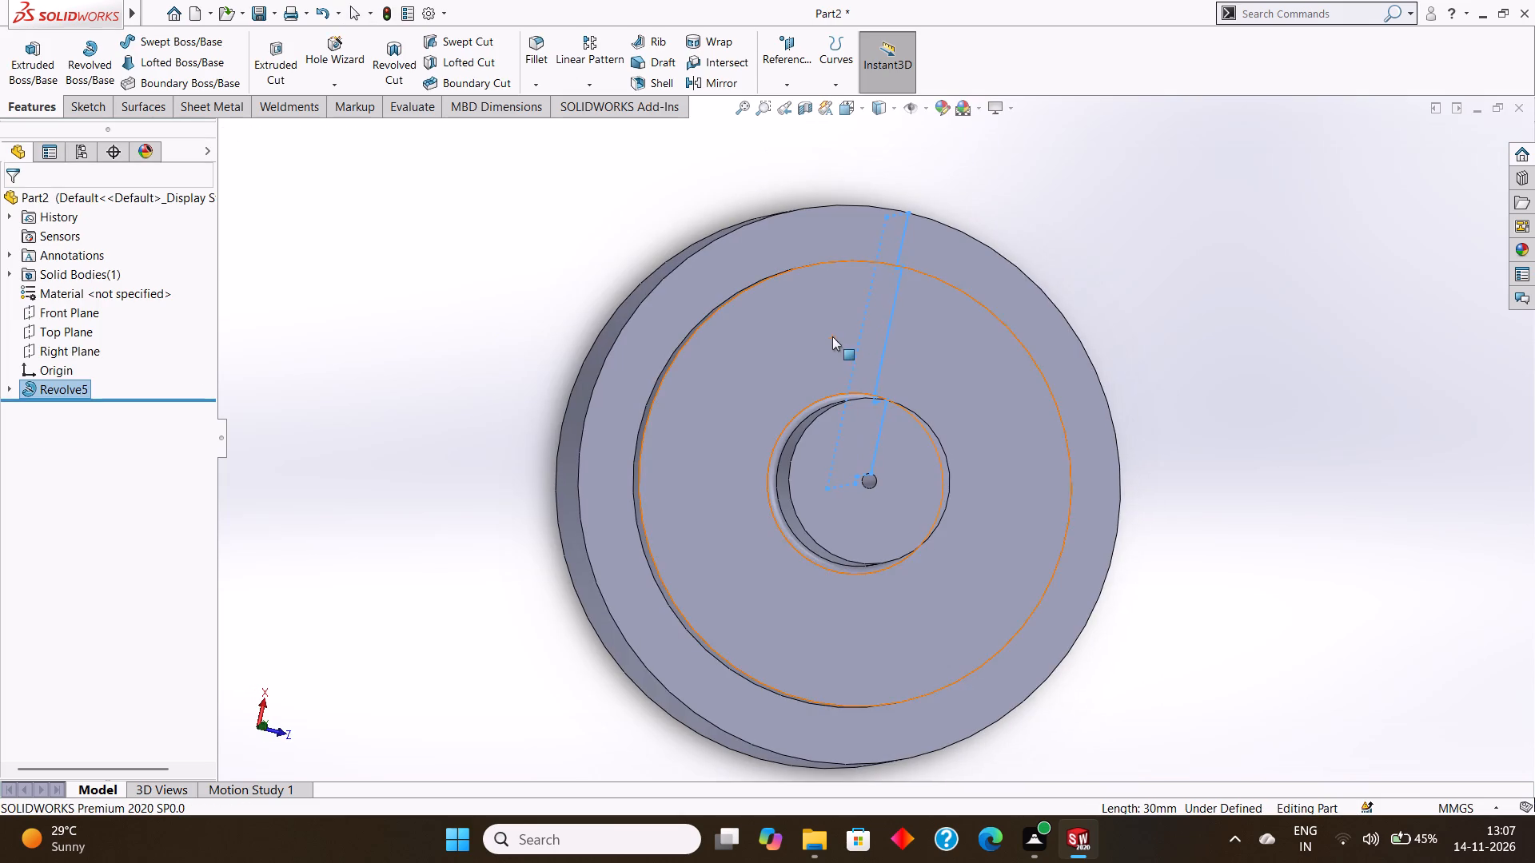
left_click(732, 264)
left_click(805, 221)
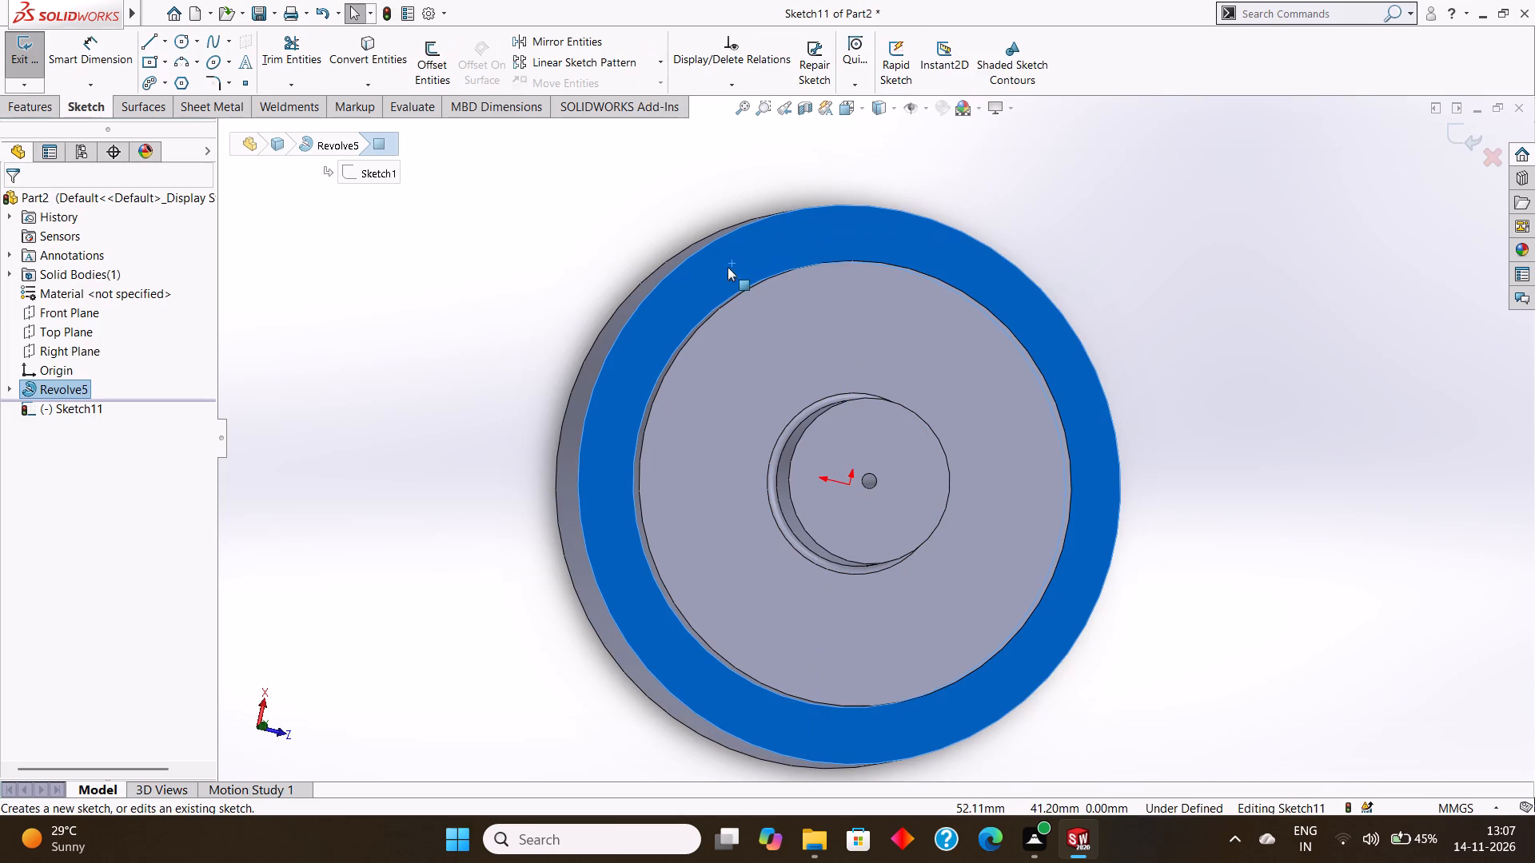
Sketch a circle of radius 45 mm centred on the origin, viewing the ring face straight on.
key("ctrl+8")
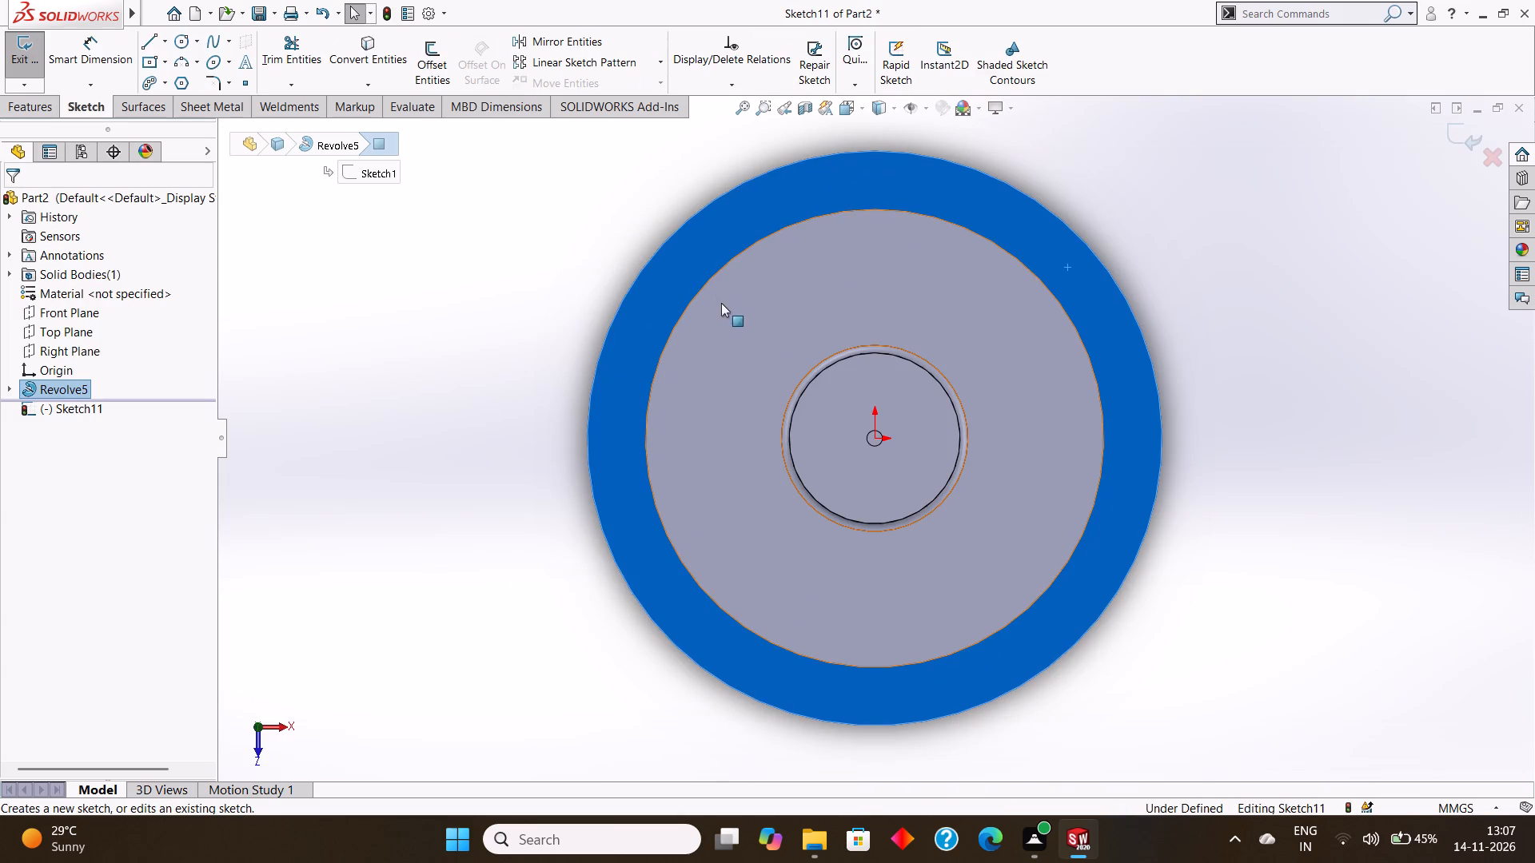
key("Escape")
key("Escape")
left_click(173, 43)
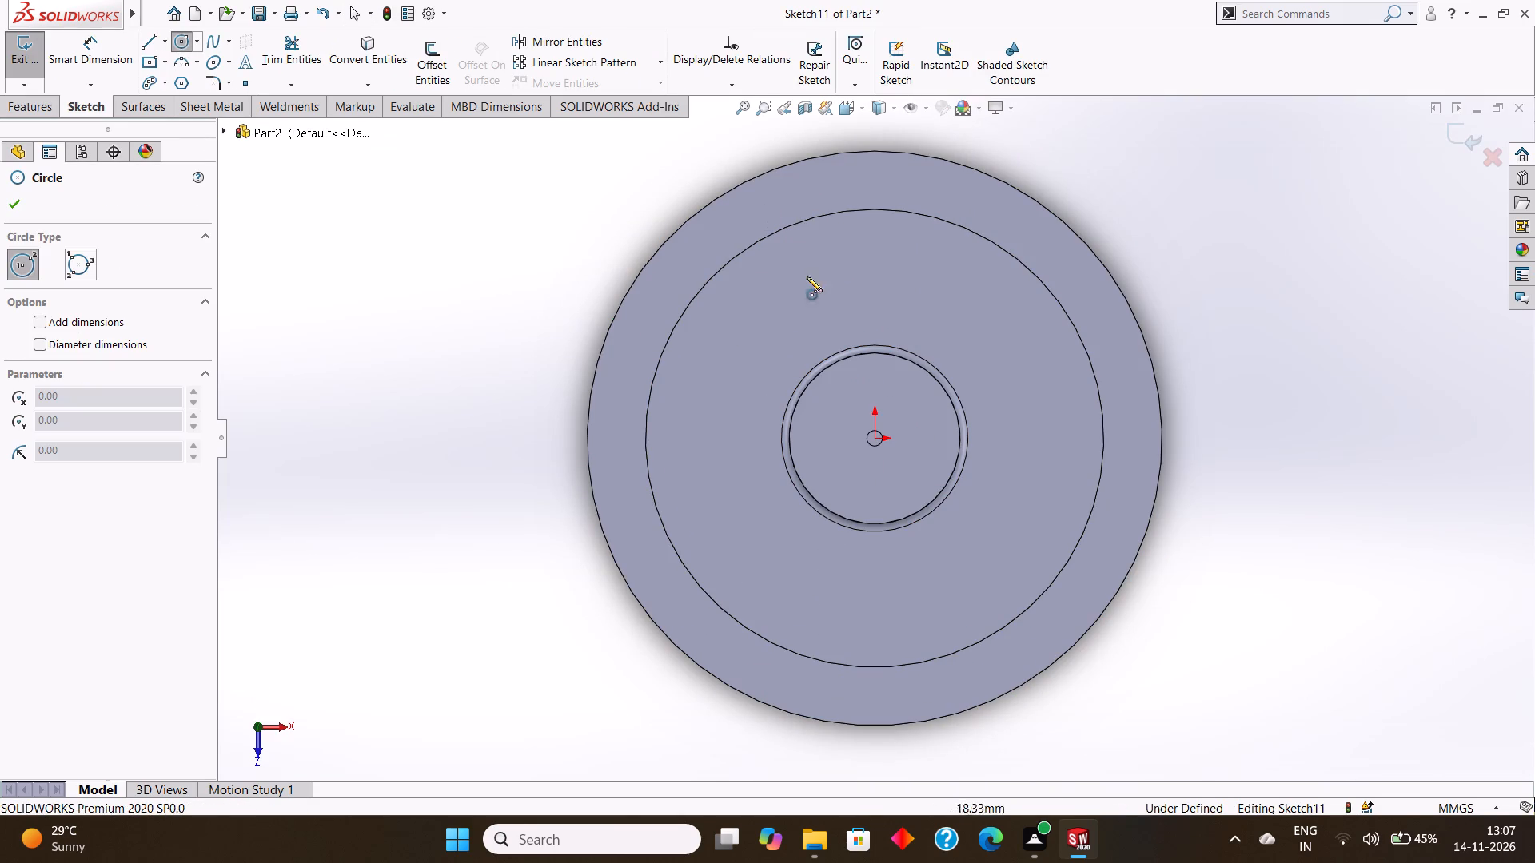
left_click_drag(875, 437, 855, 237)
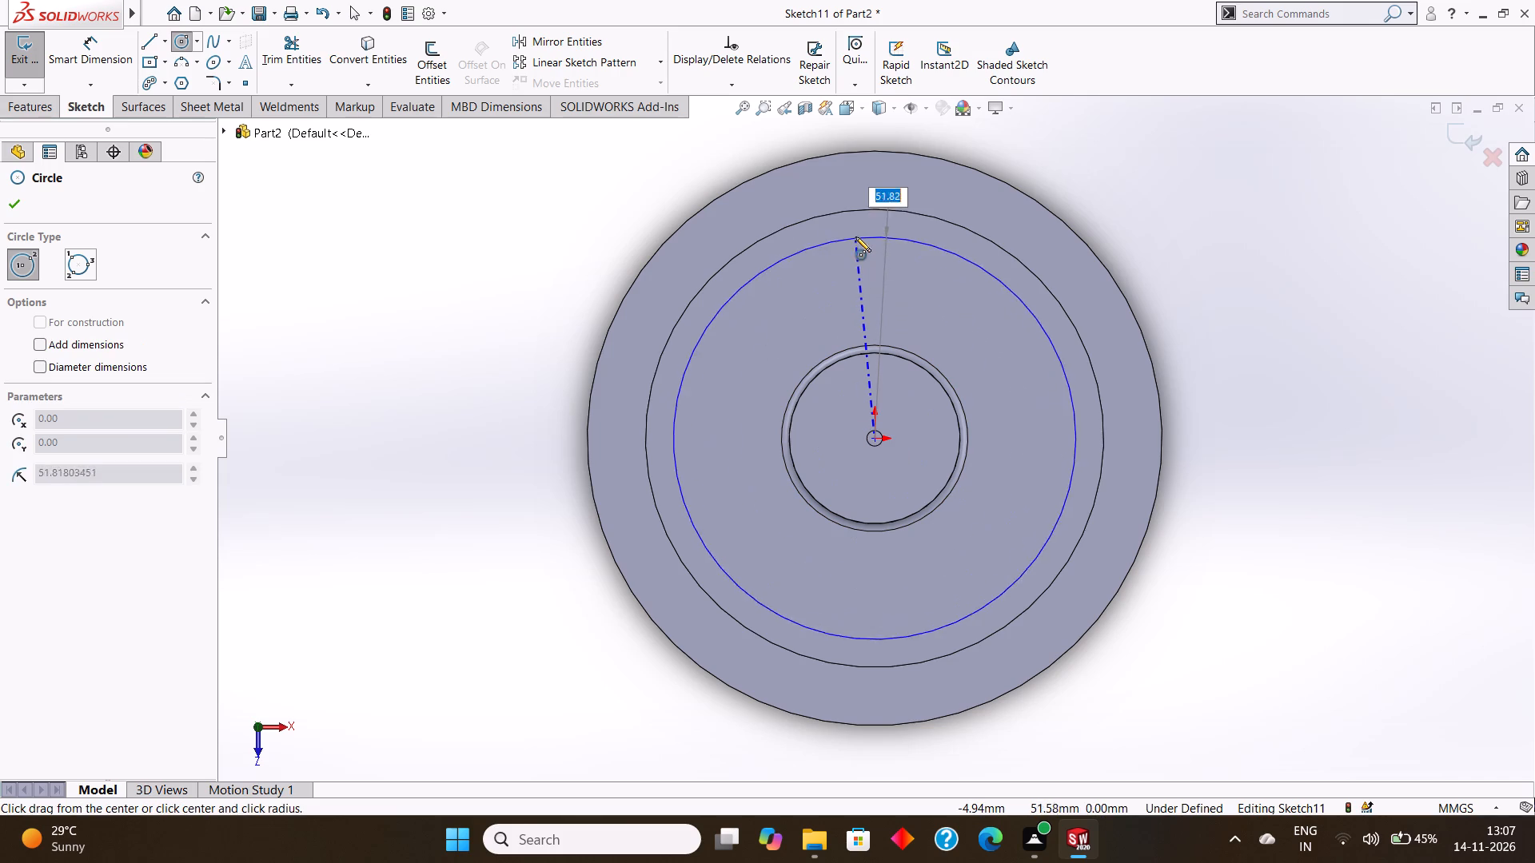
left_click_drag(855, 237, 859, 206)
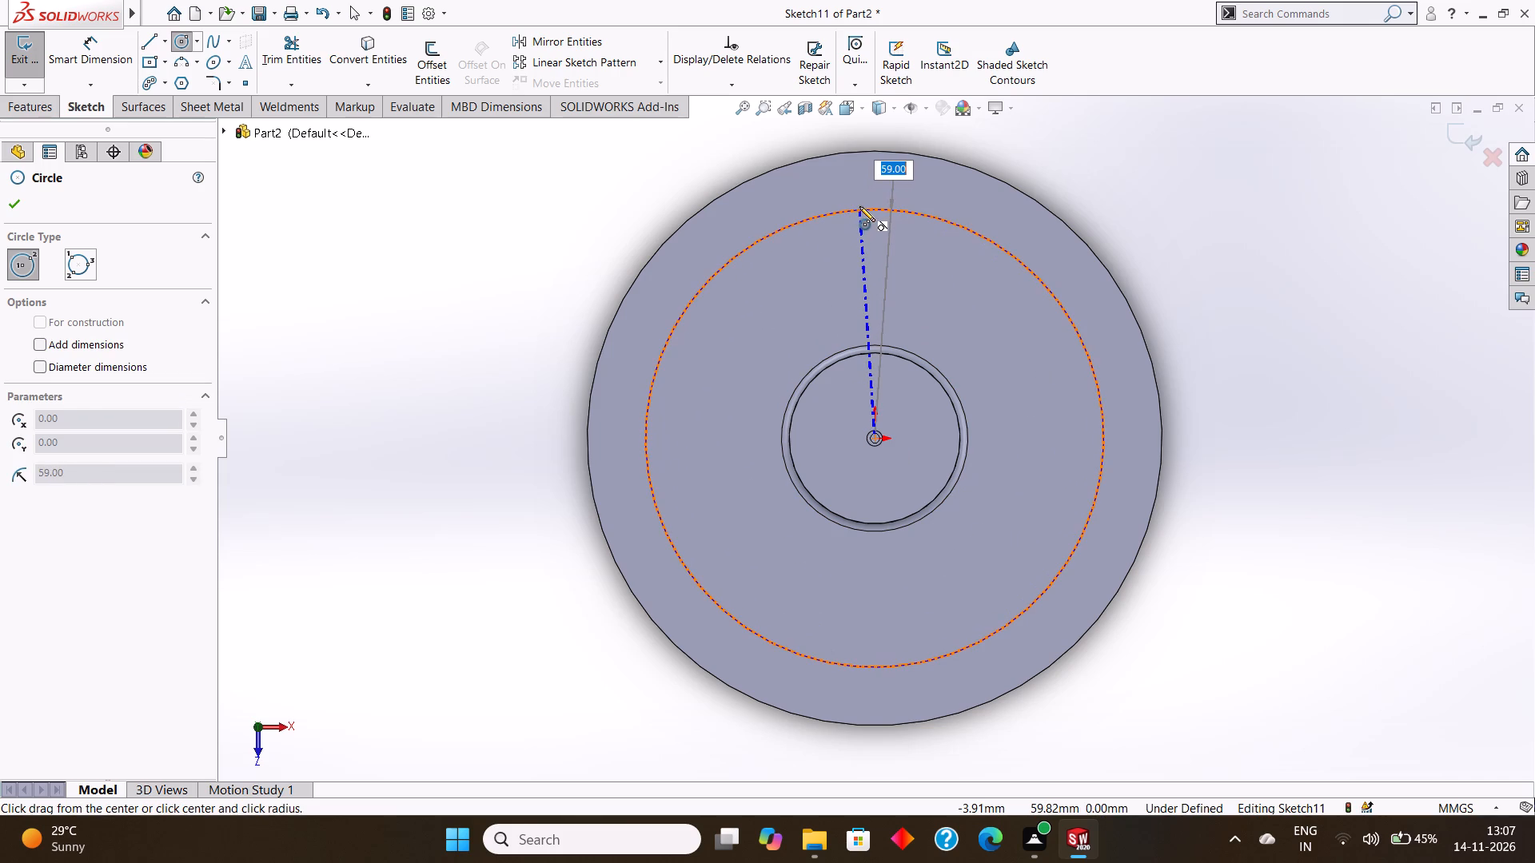
left_click_drag(859, 206, 865, 158)
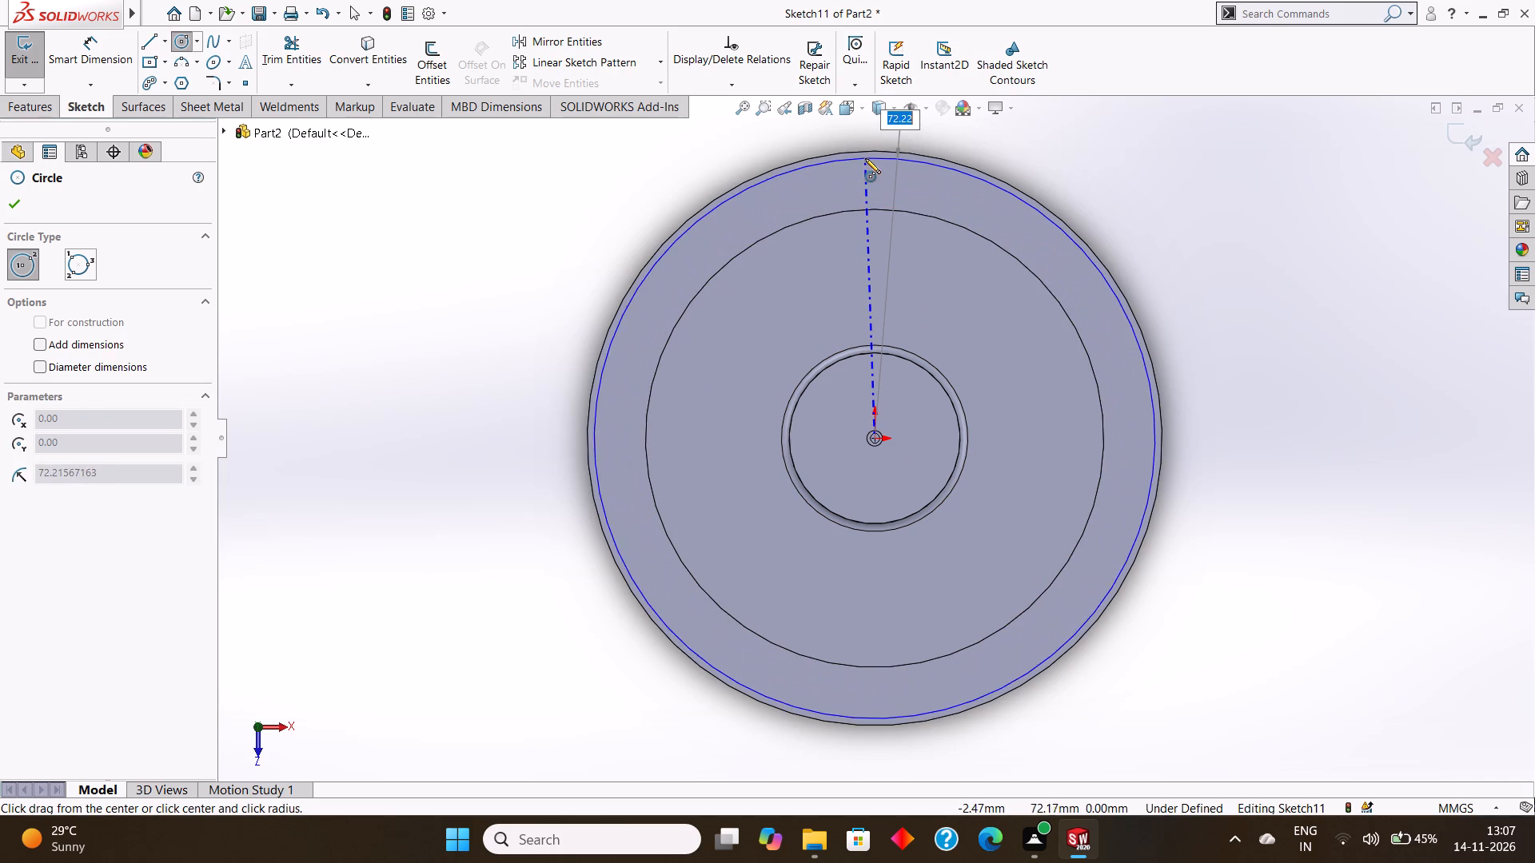
left_click_drag(865, 158, 861, 189)
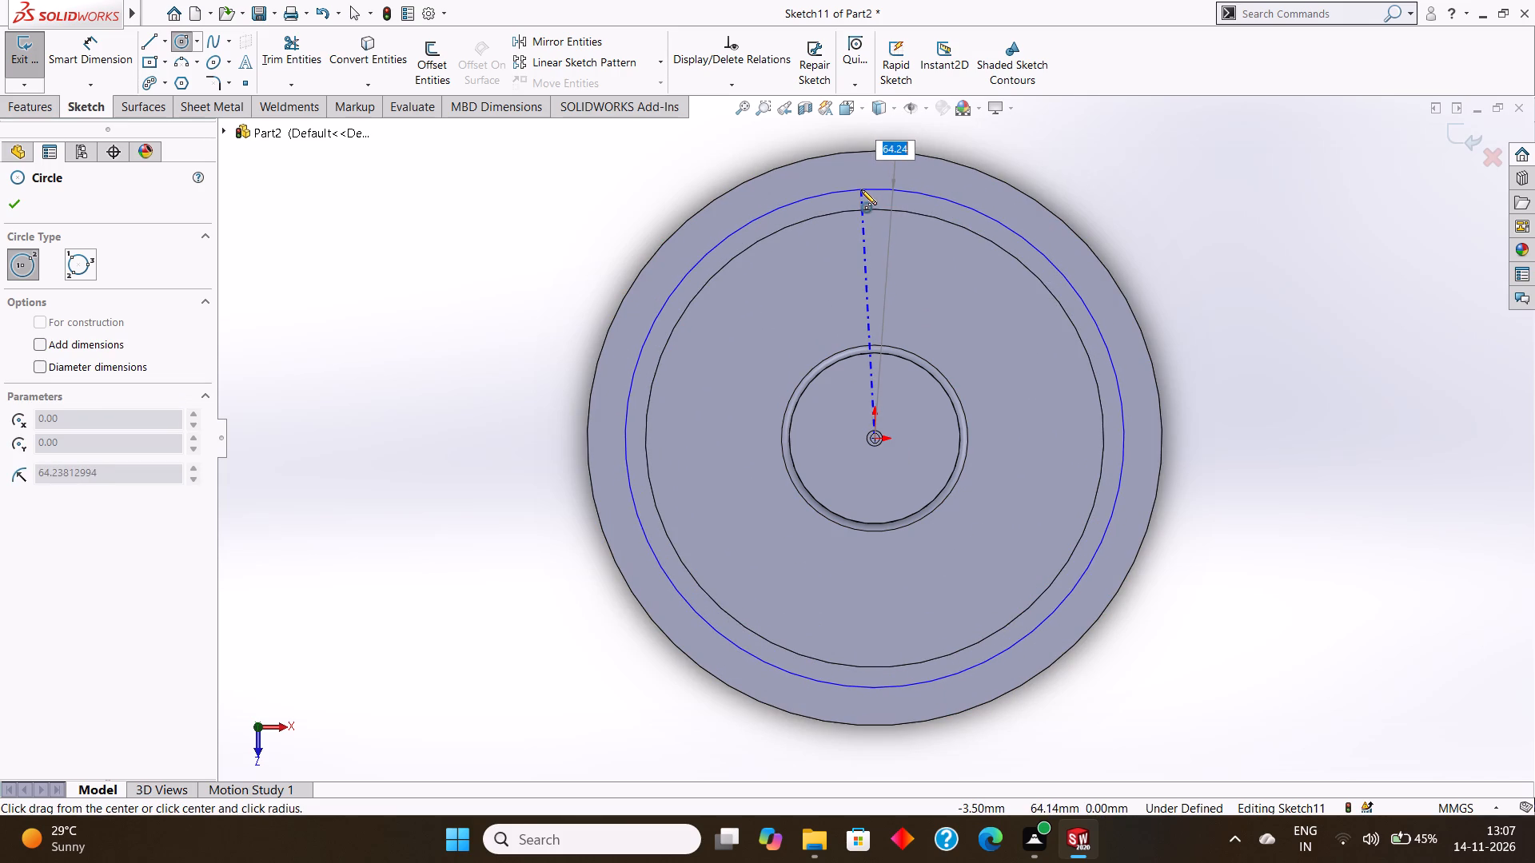
left_click_drag(861, 189, 855, 223)
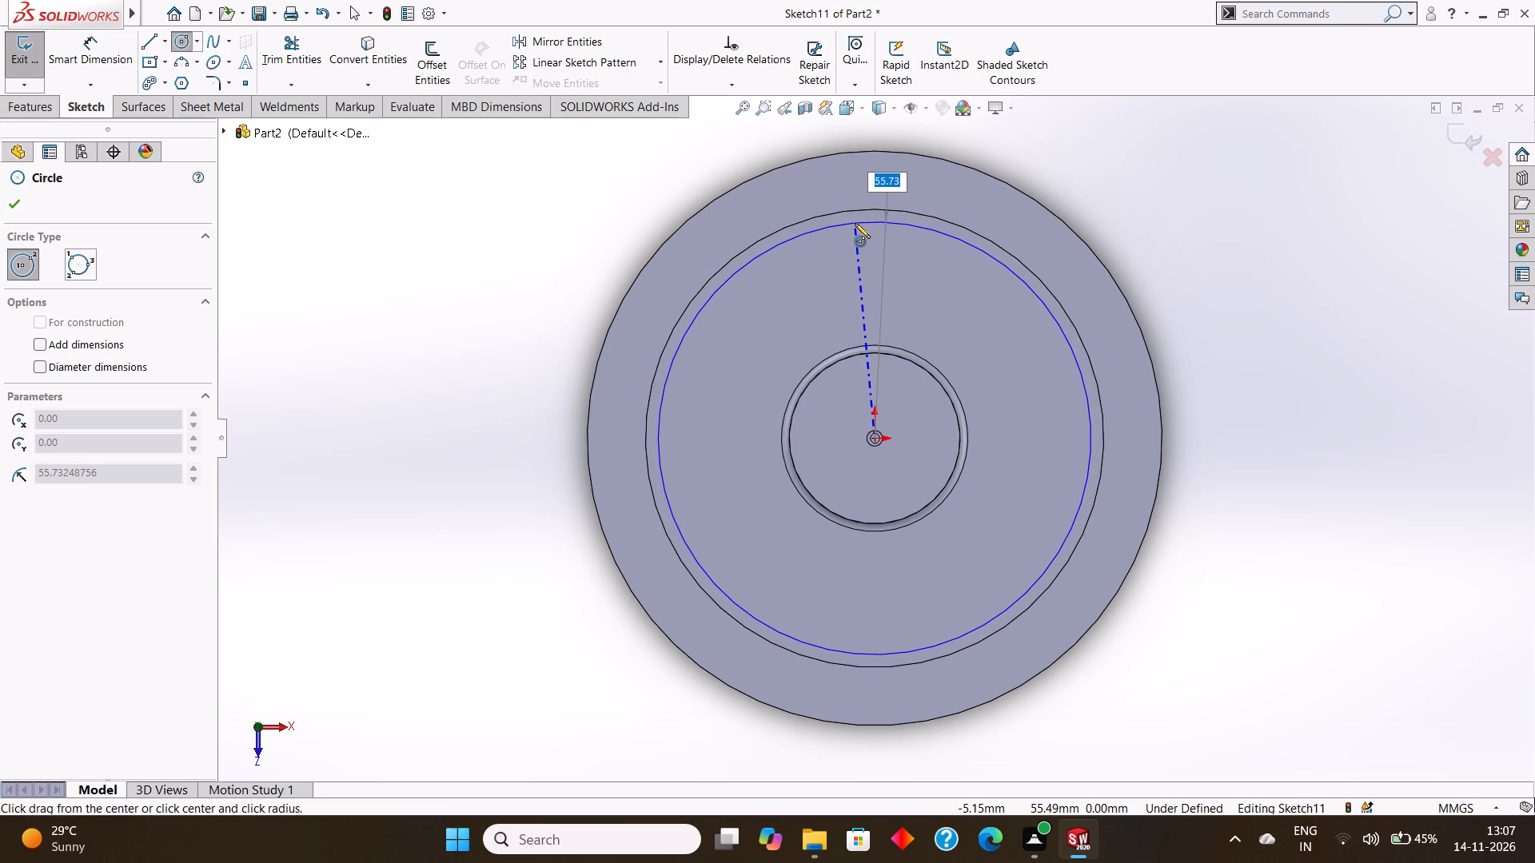
left_click_drag(855, 223, 854, 224)
key("BackSpace")
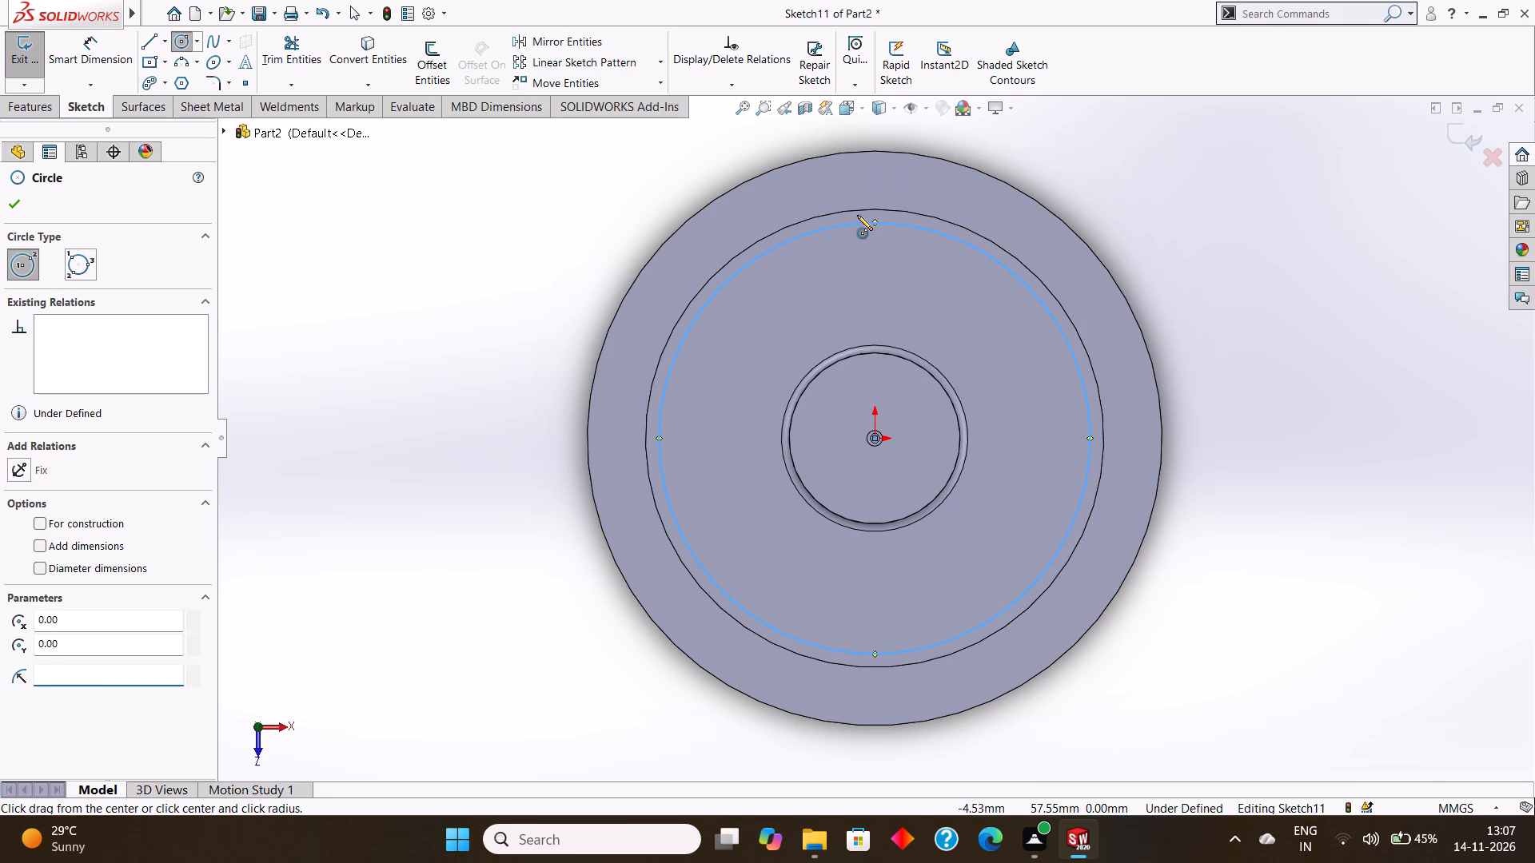
type("45")
key("Return")
key("Escape")
key("Escape")
key("Escape")
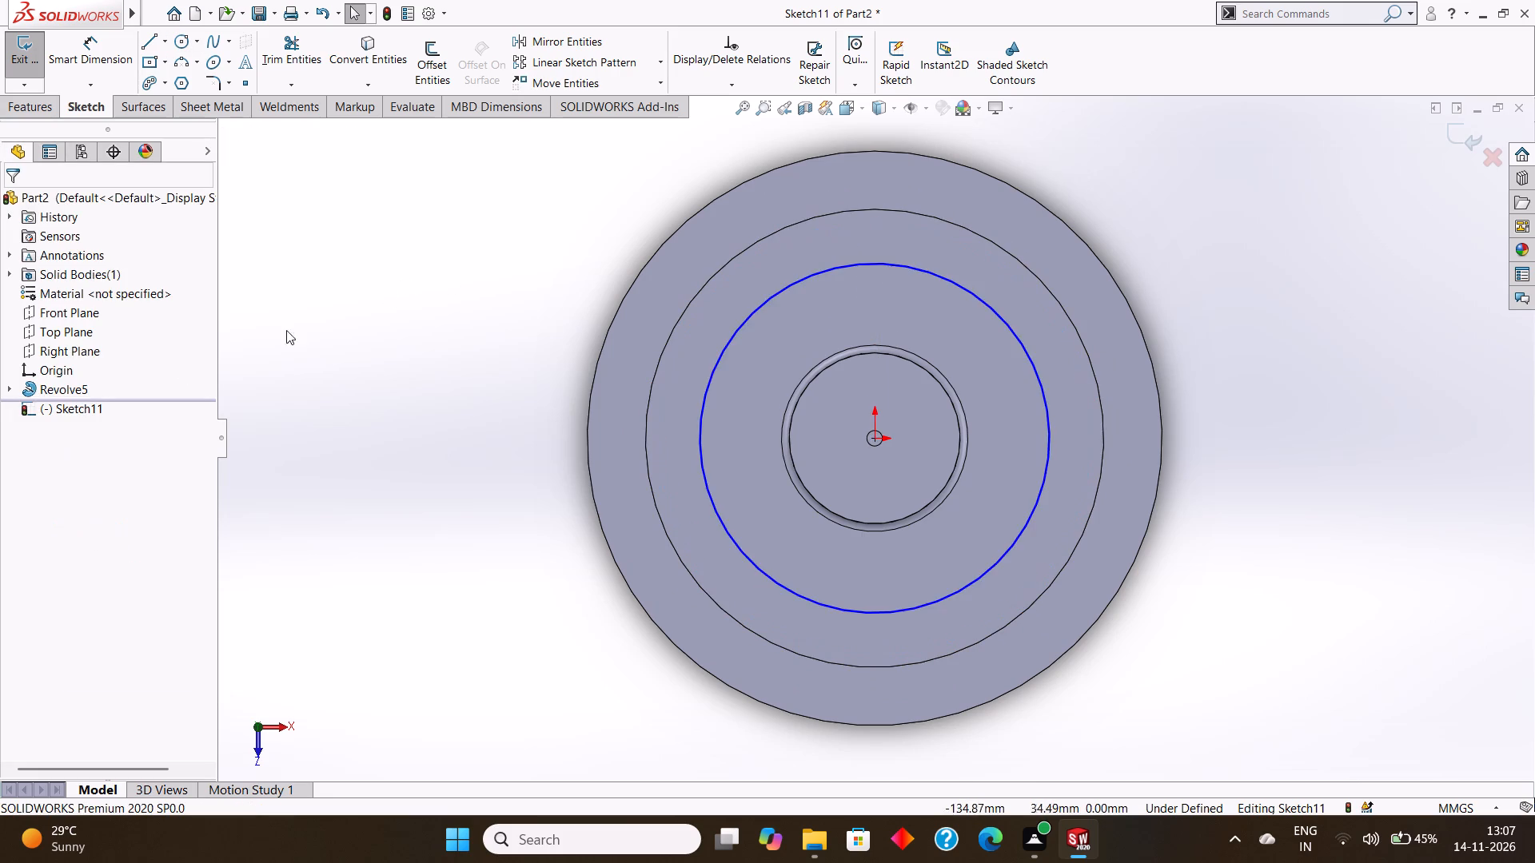
Add a 90 mm diameter dimension to the origin-centred circle.
left_click(112, 47)
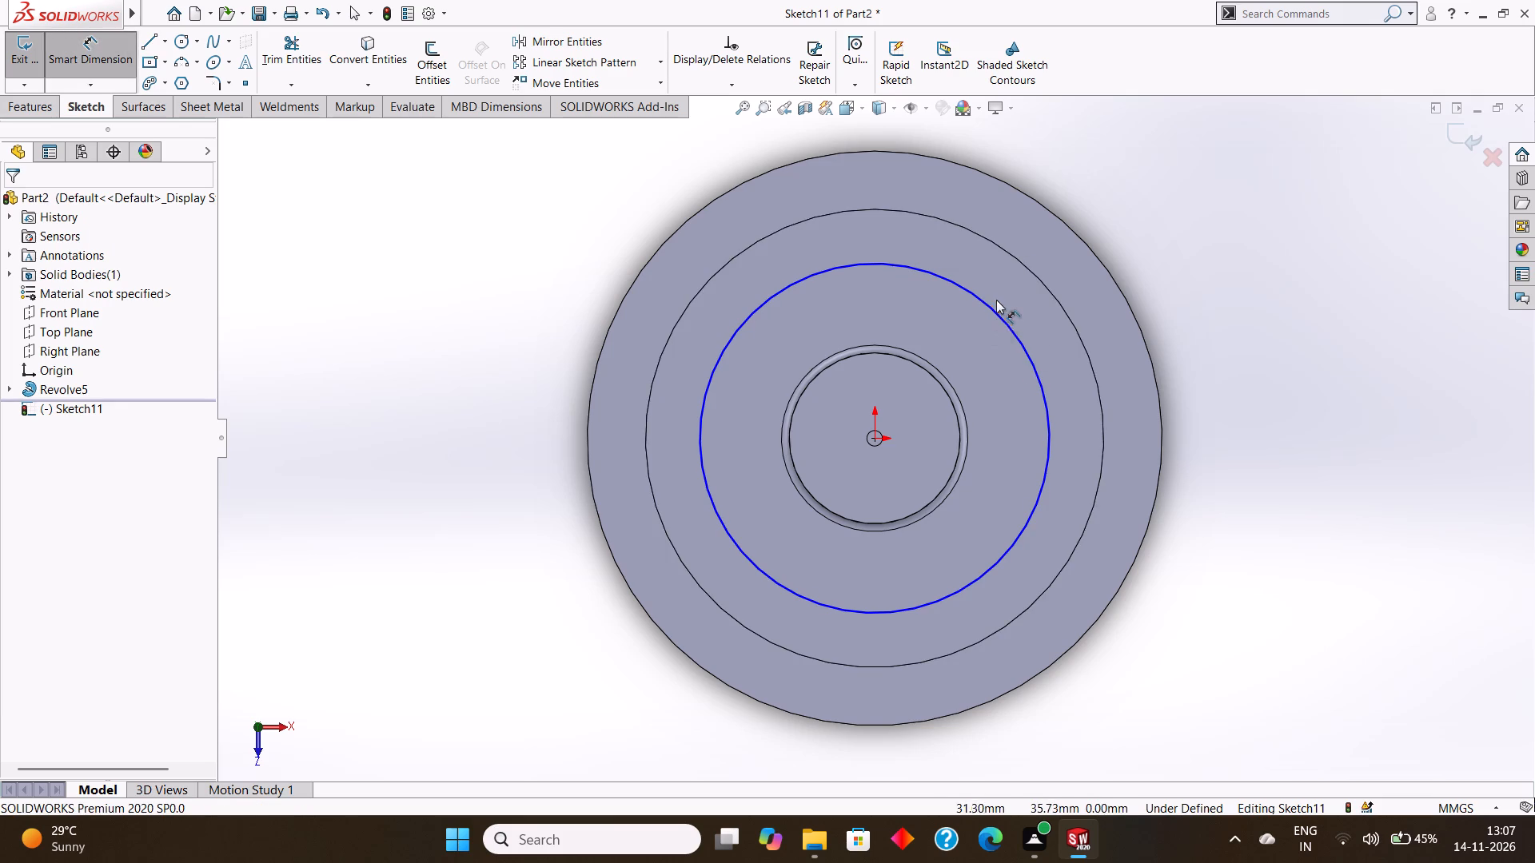
left_click(986, 300)
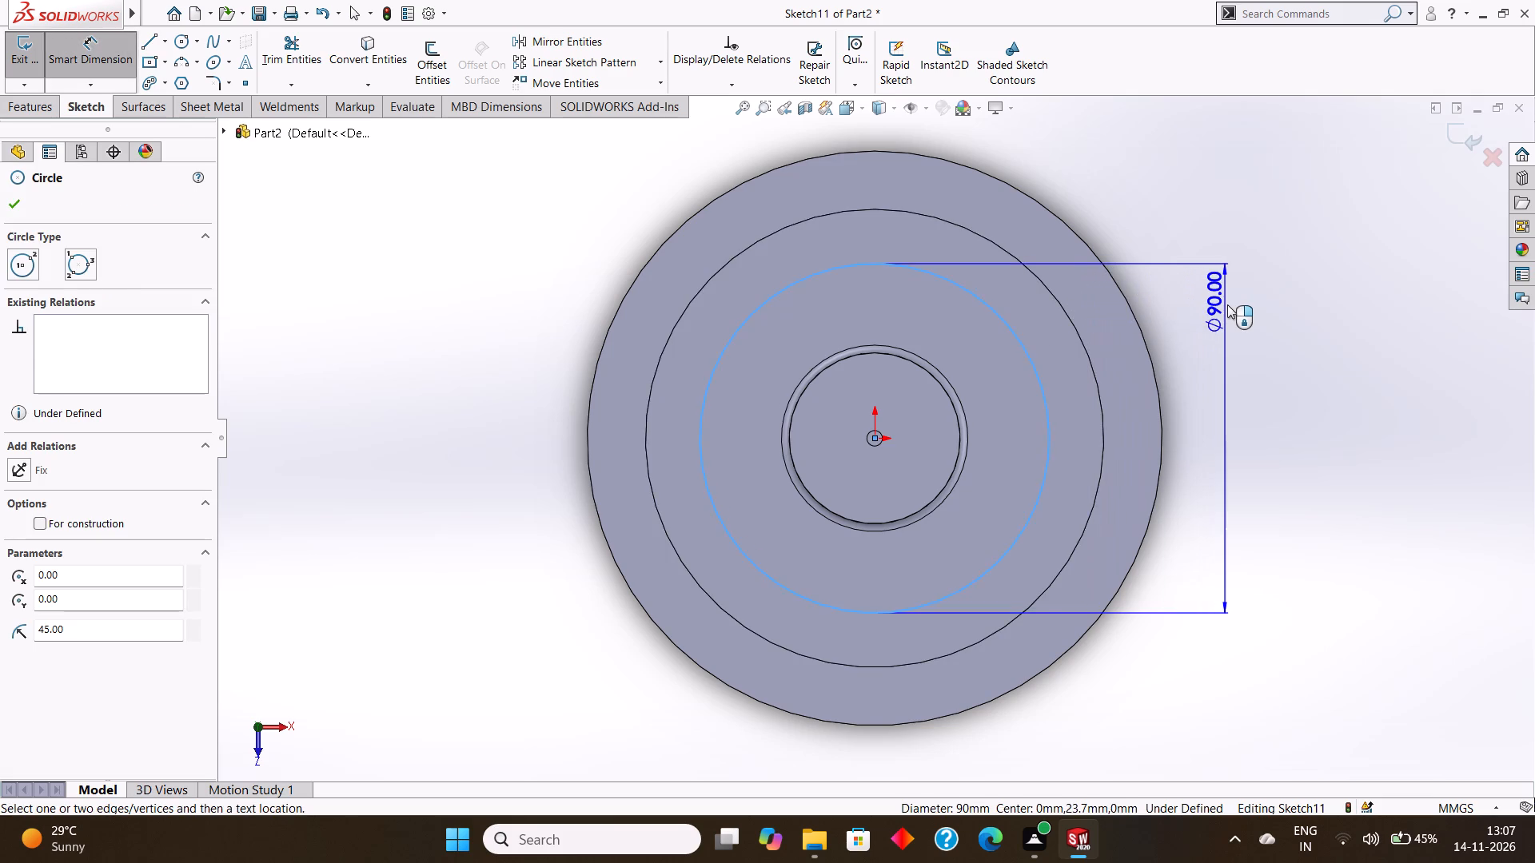
left_click(1227, 304)
left_click(1158, 284)
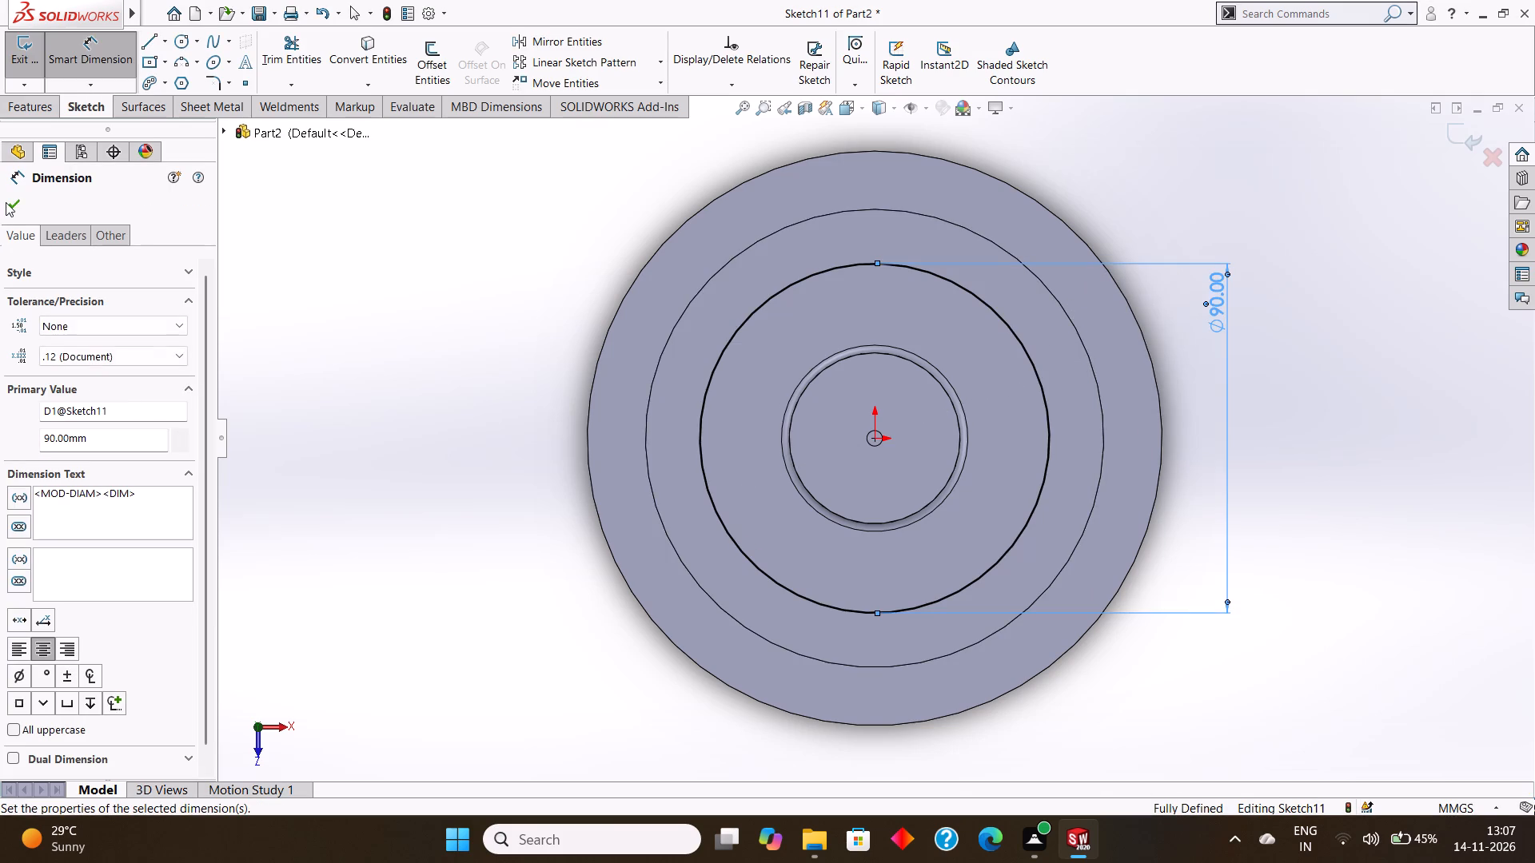
left_click(6, 202)
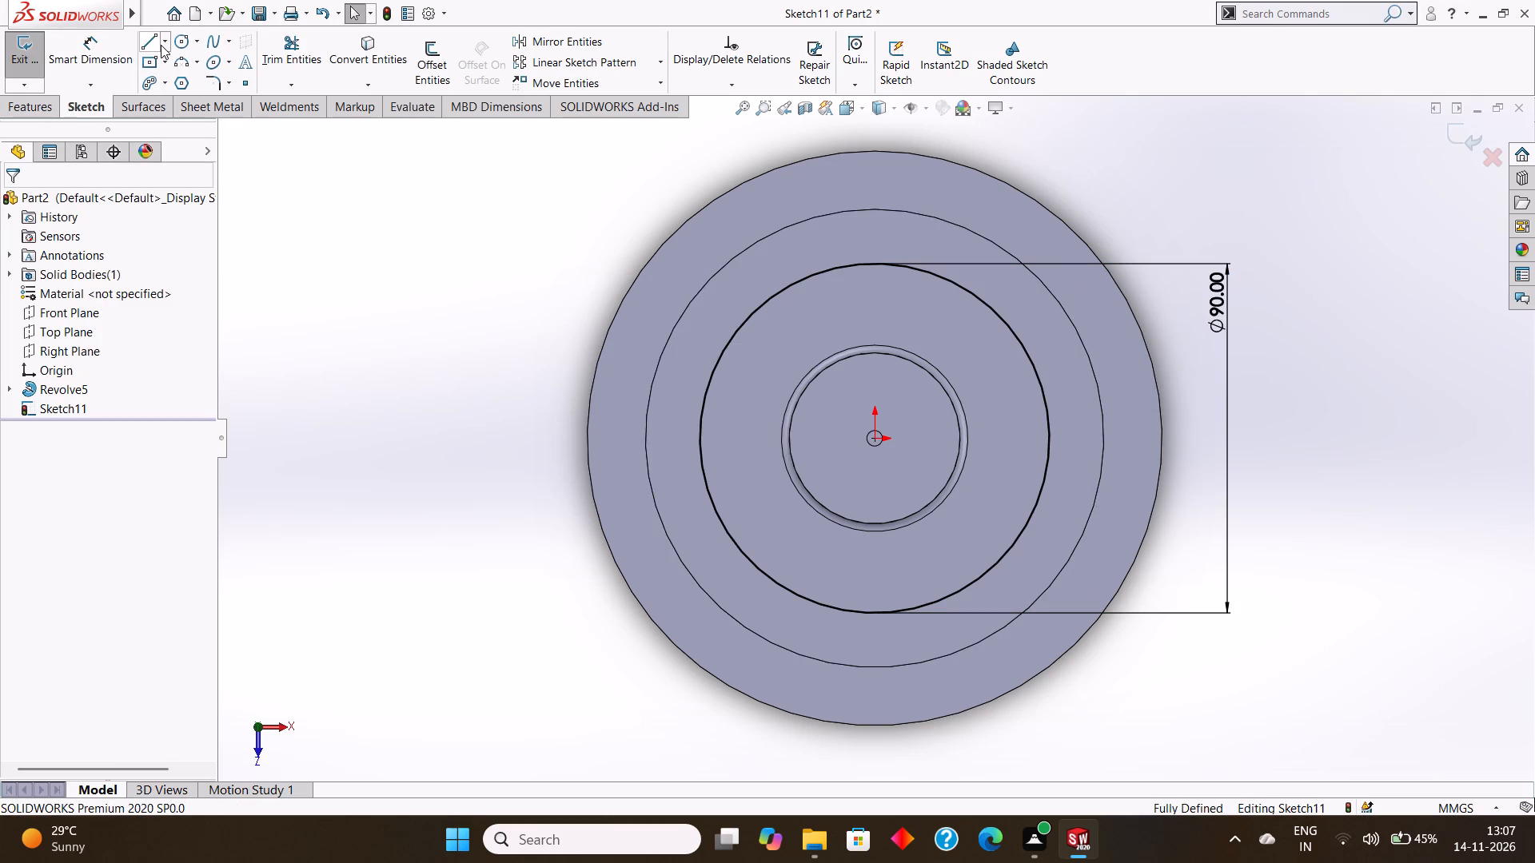
Draw two horizontal centerlines from the origin, one to each side of the 90 mm circle.
left_click(164, 45)
left_click(172, 83)
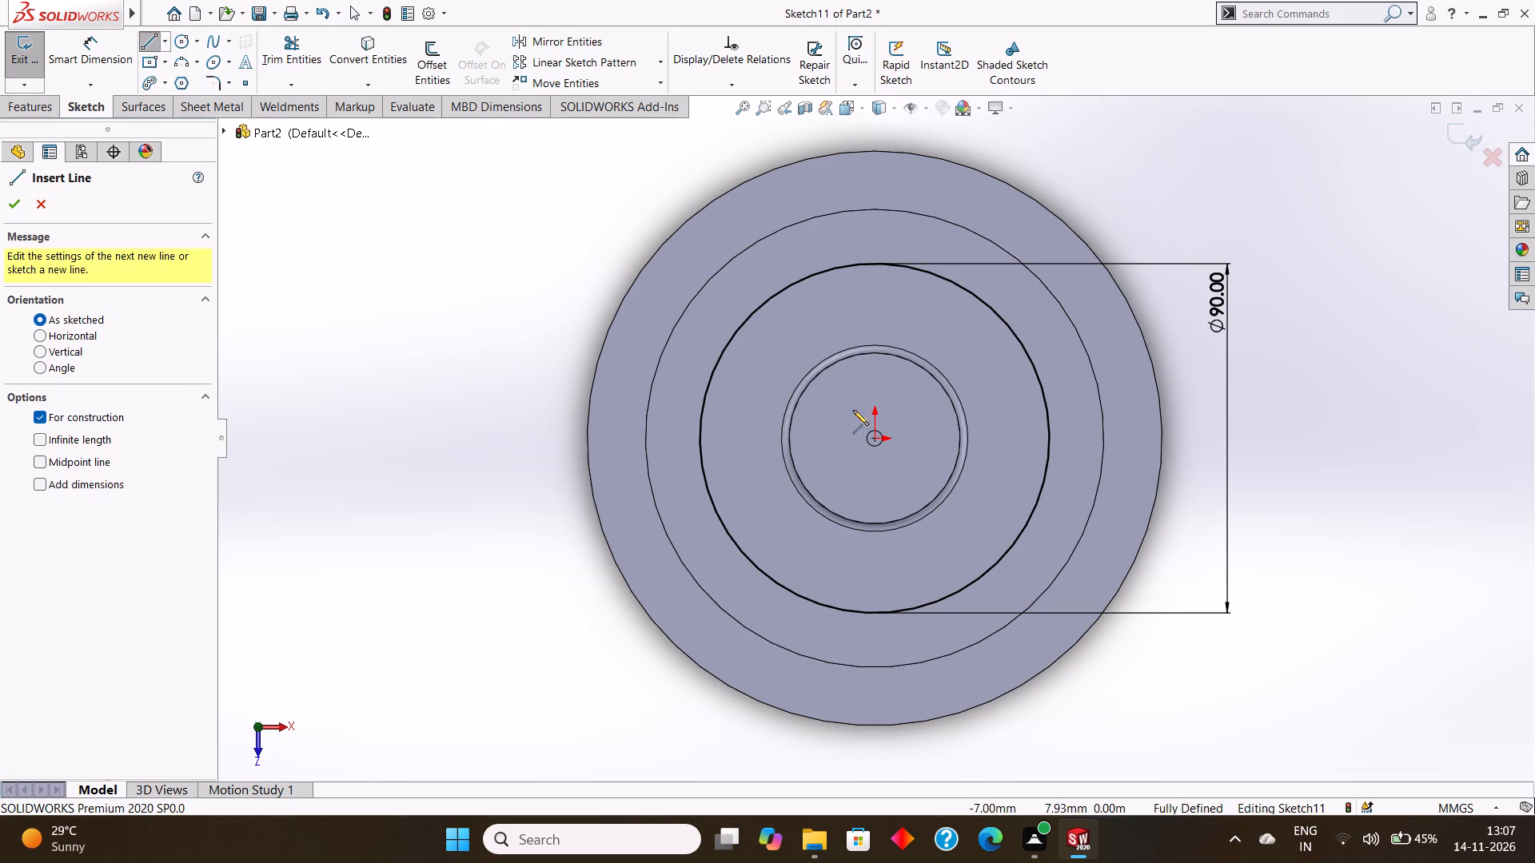
left_click(873, 436)
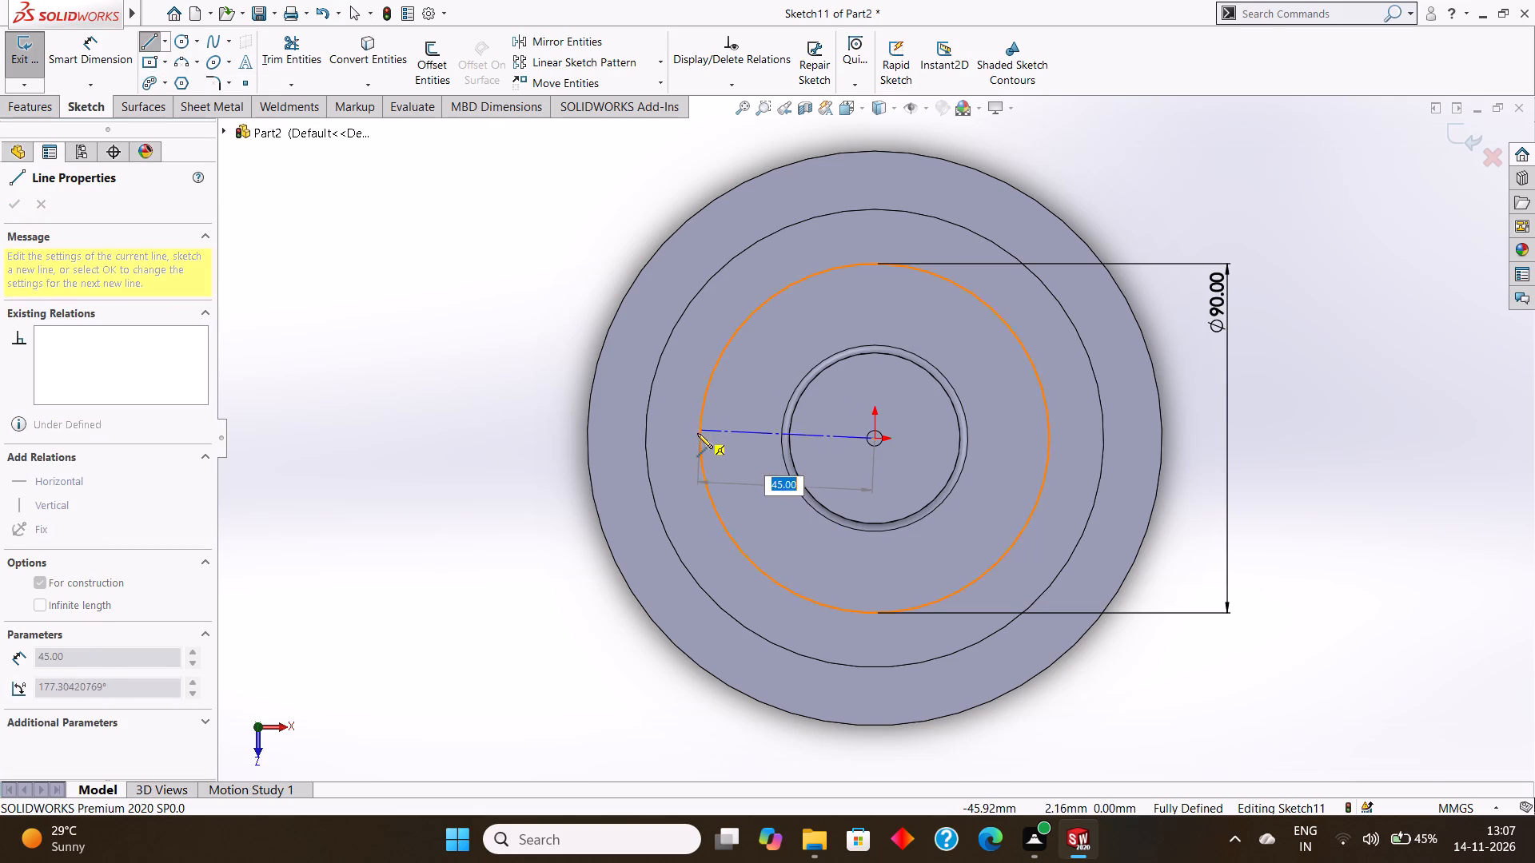
left_click(700, 438)
key("Escape")
key("Return")
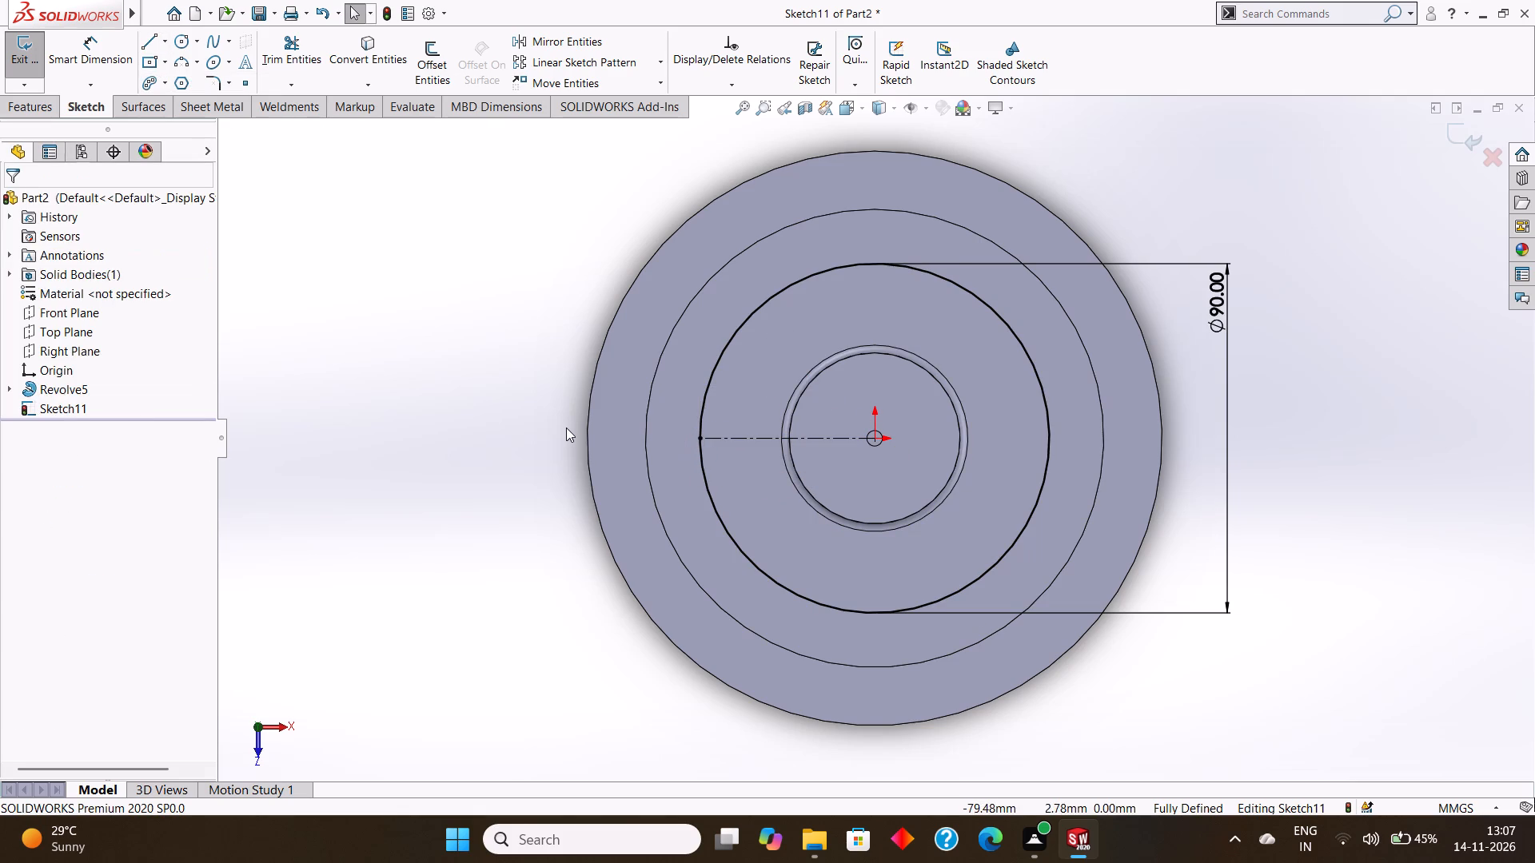
left_click_drag(875, 439, 883, 439)
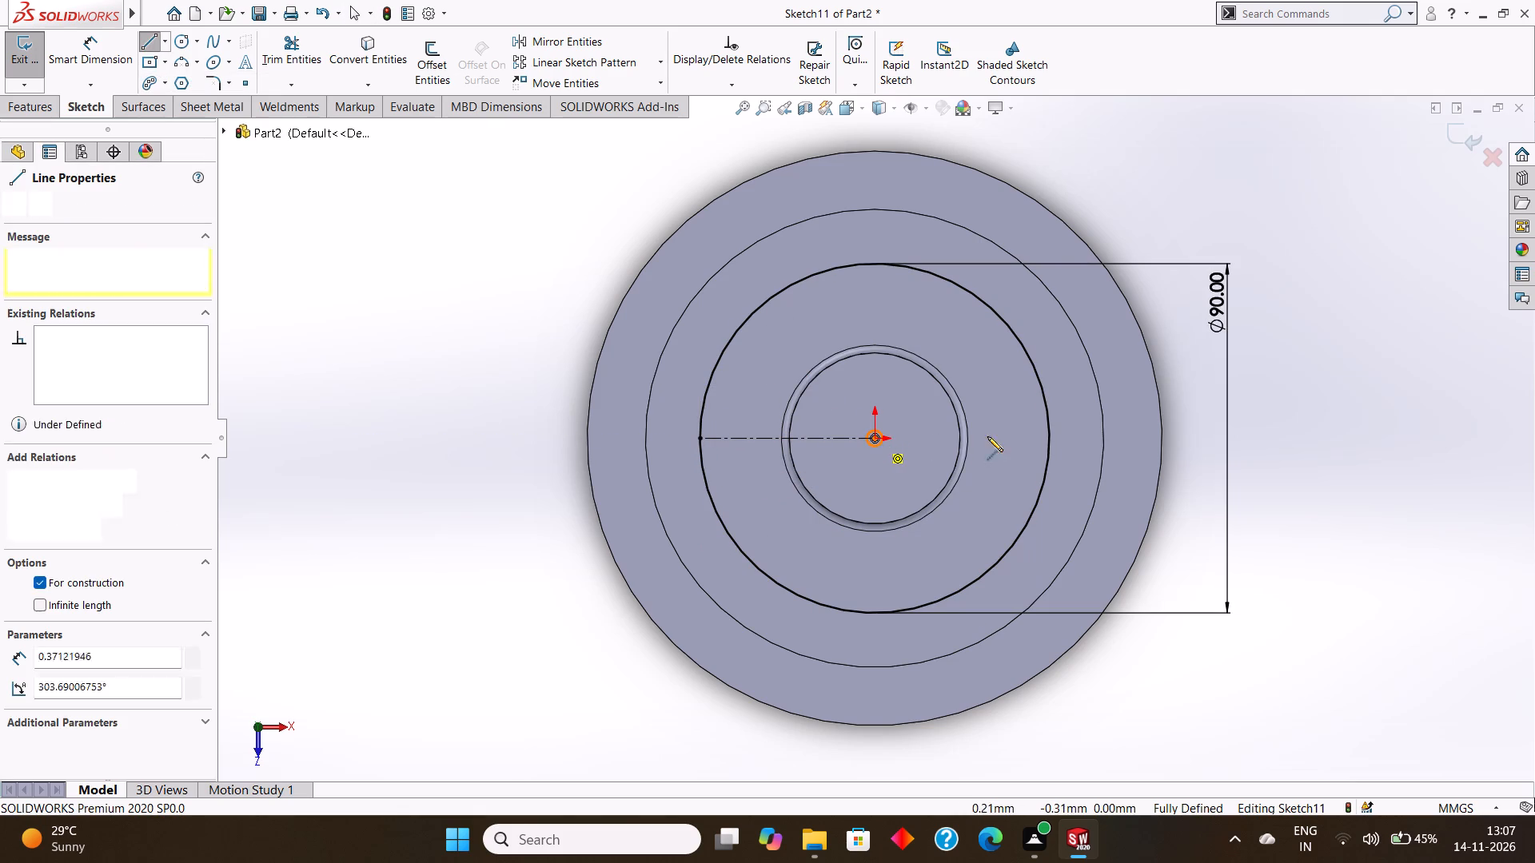
left_click(1050, 438)
key("Escape")
key("Escape")
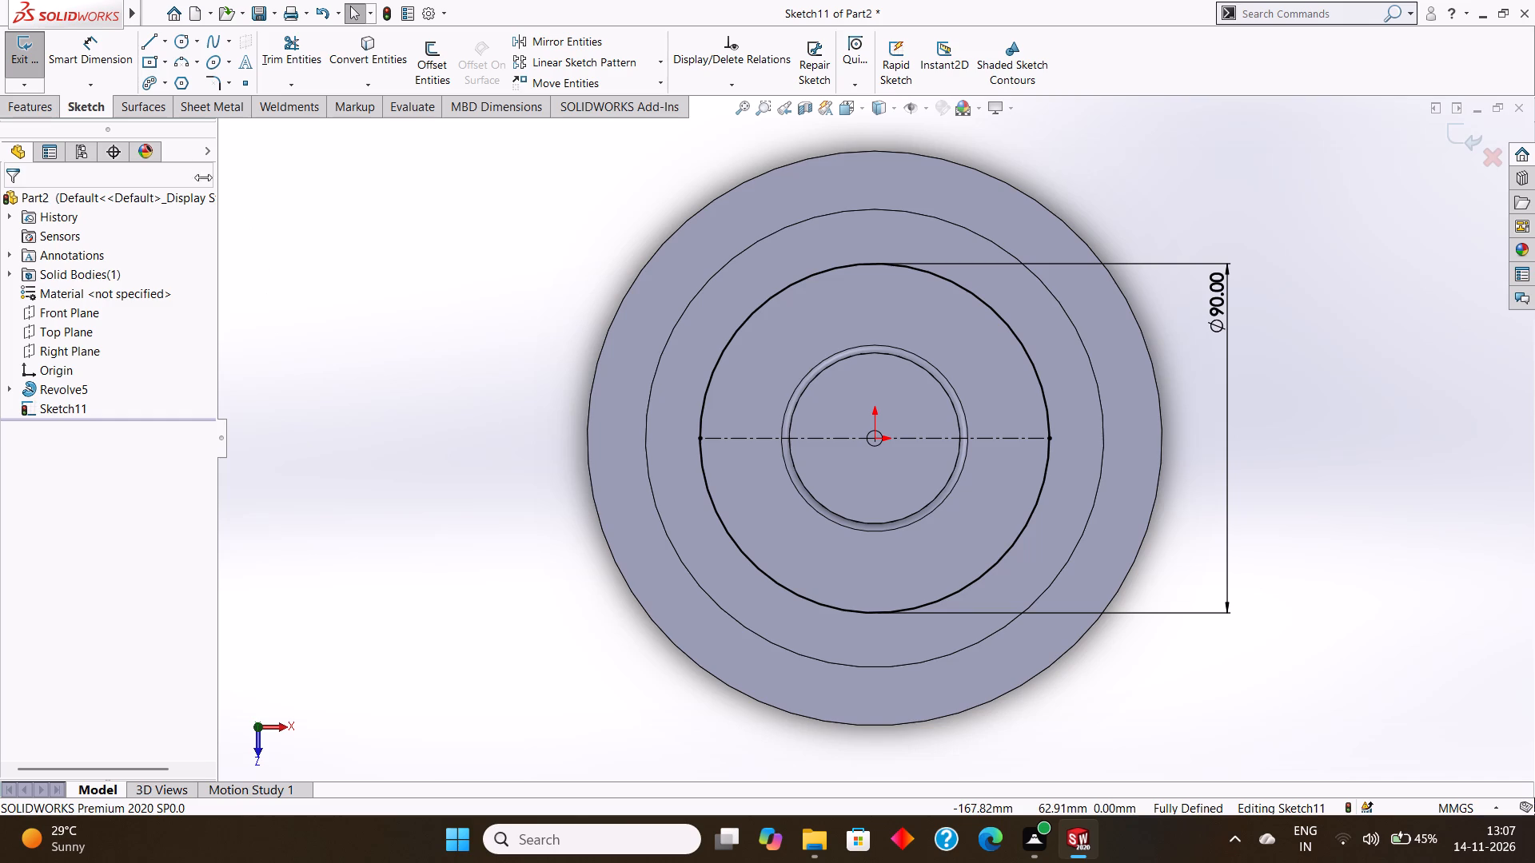
Sketch a circle of radius 6 mm centred on the left end of the horizontal centerlines.
left_click(181, 40)
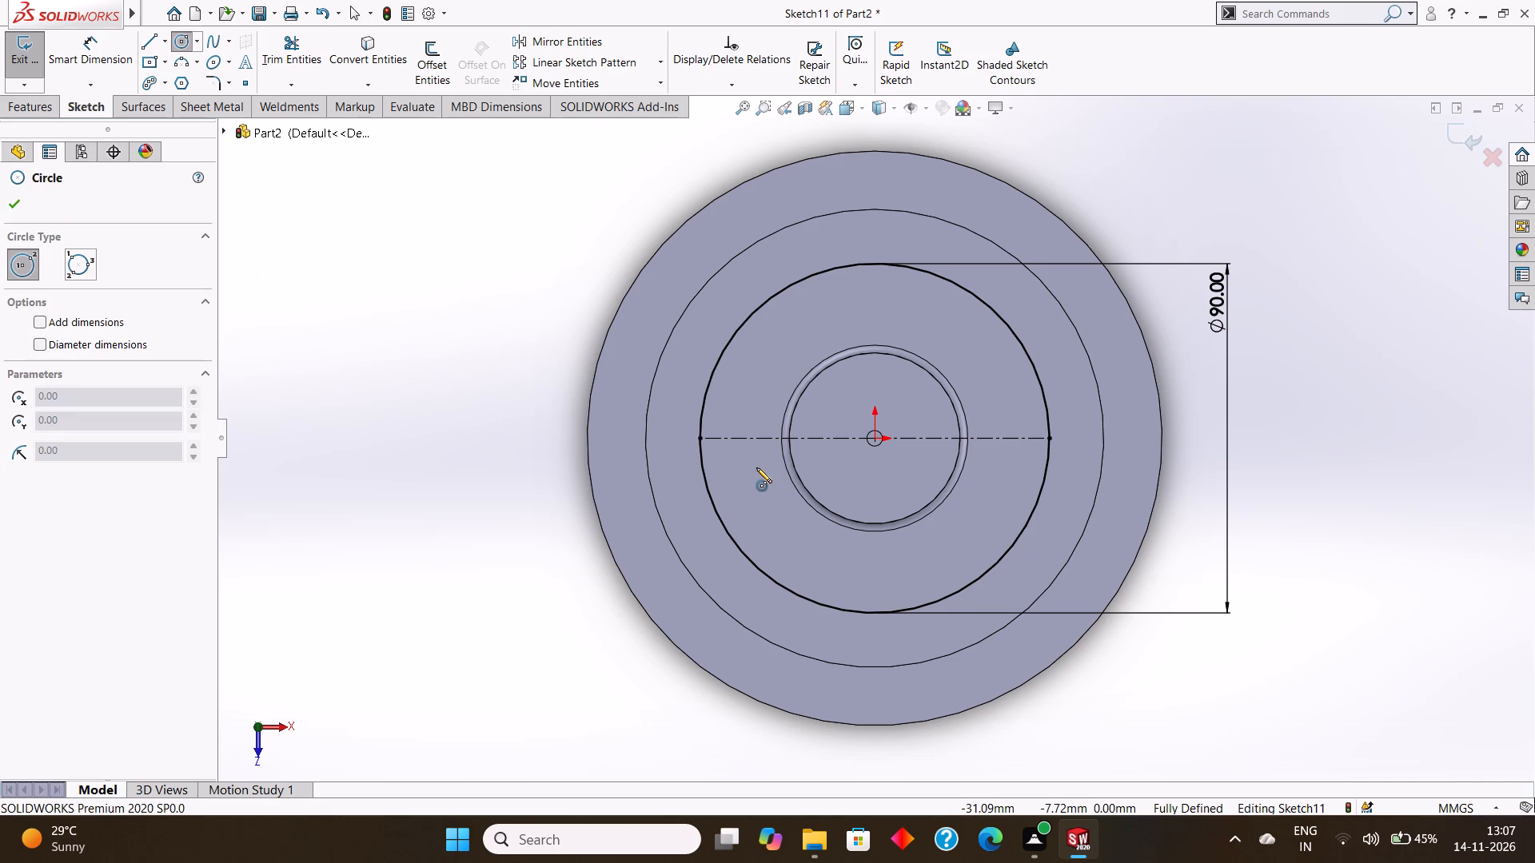
left_click_drag(700, 439, 709, 459)
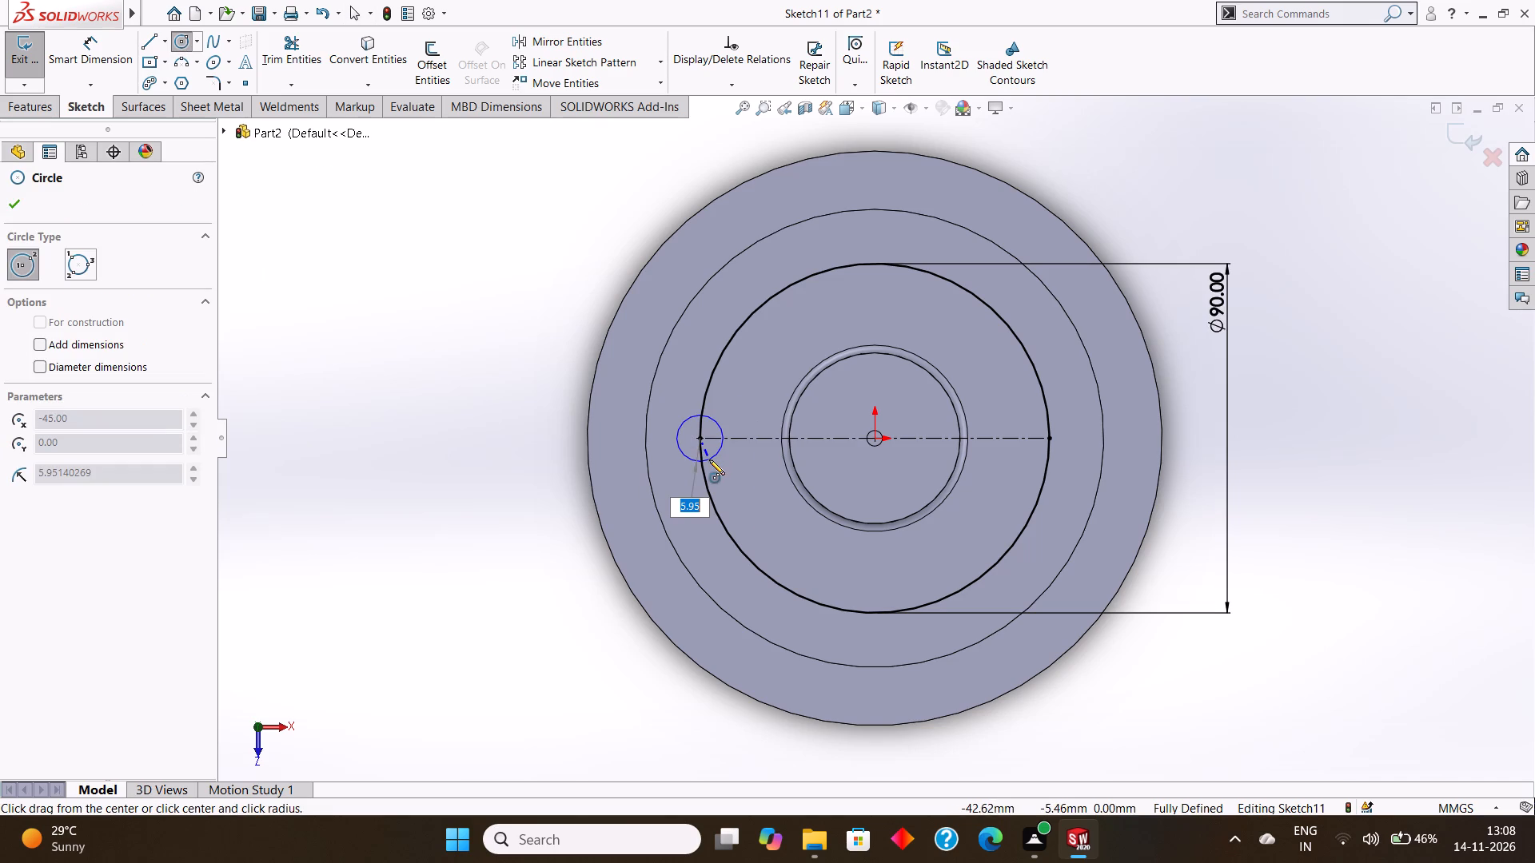
key("BackSpace")
key("6")
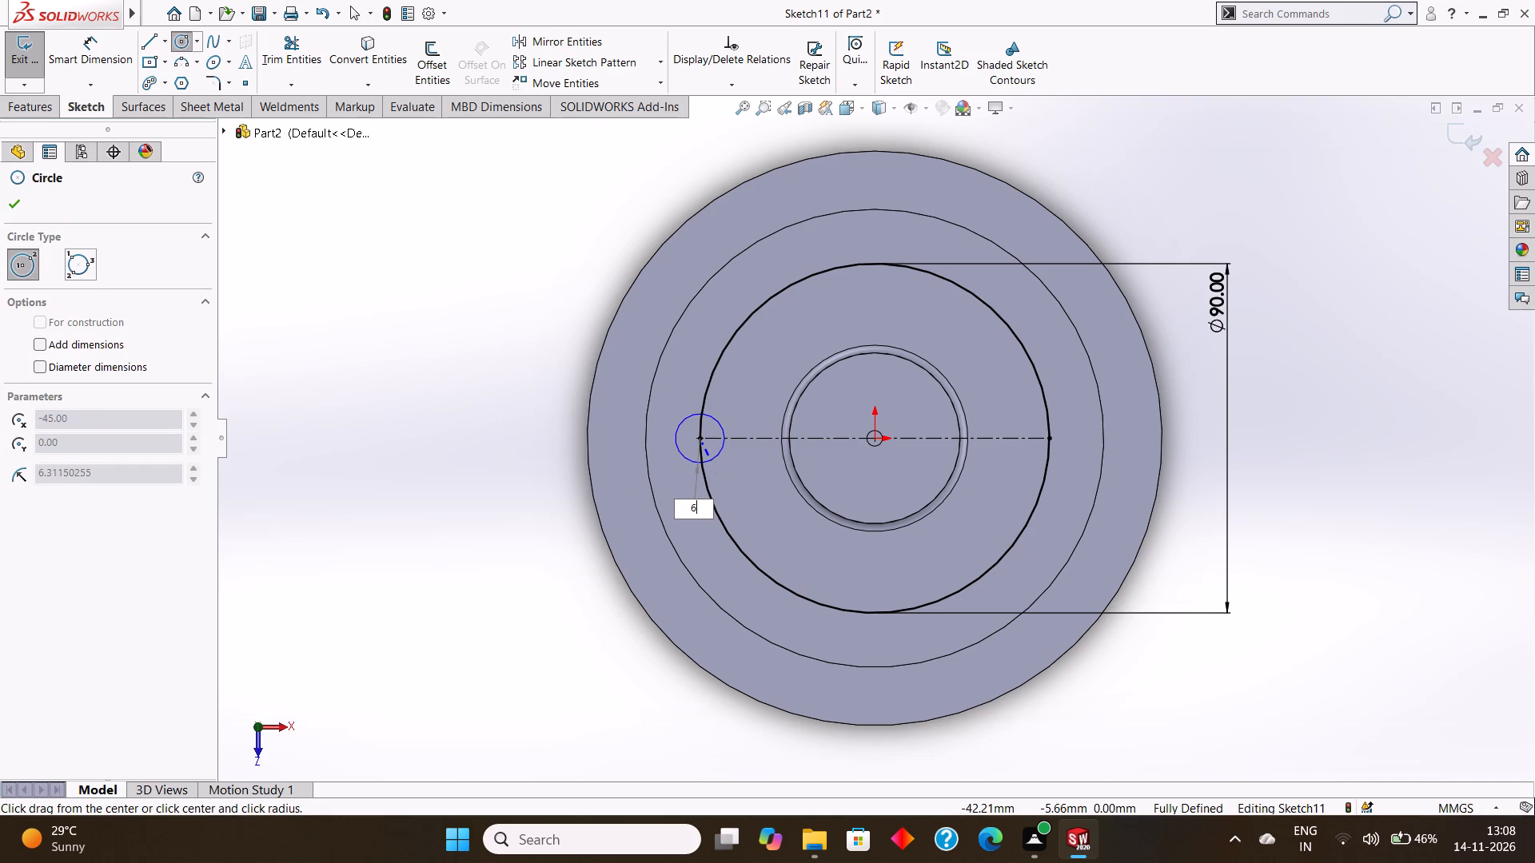
key("Return")
key("Escape")
key("Escape")
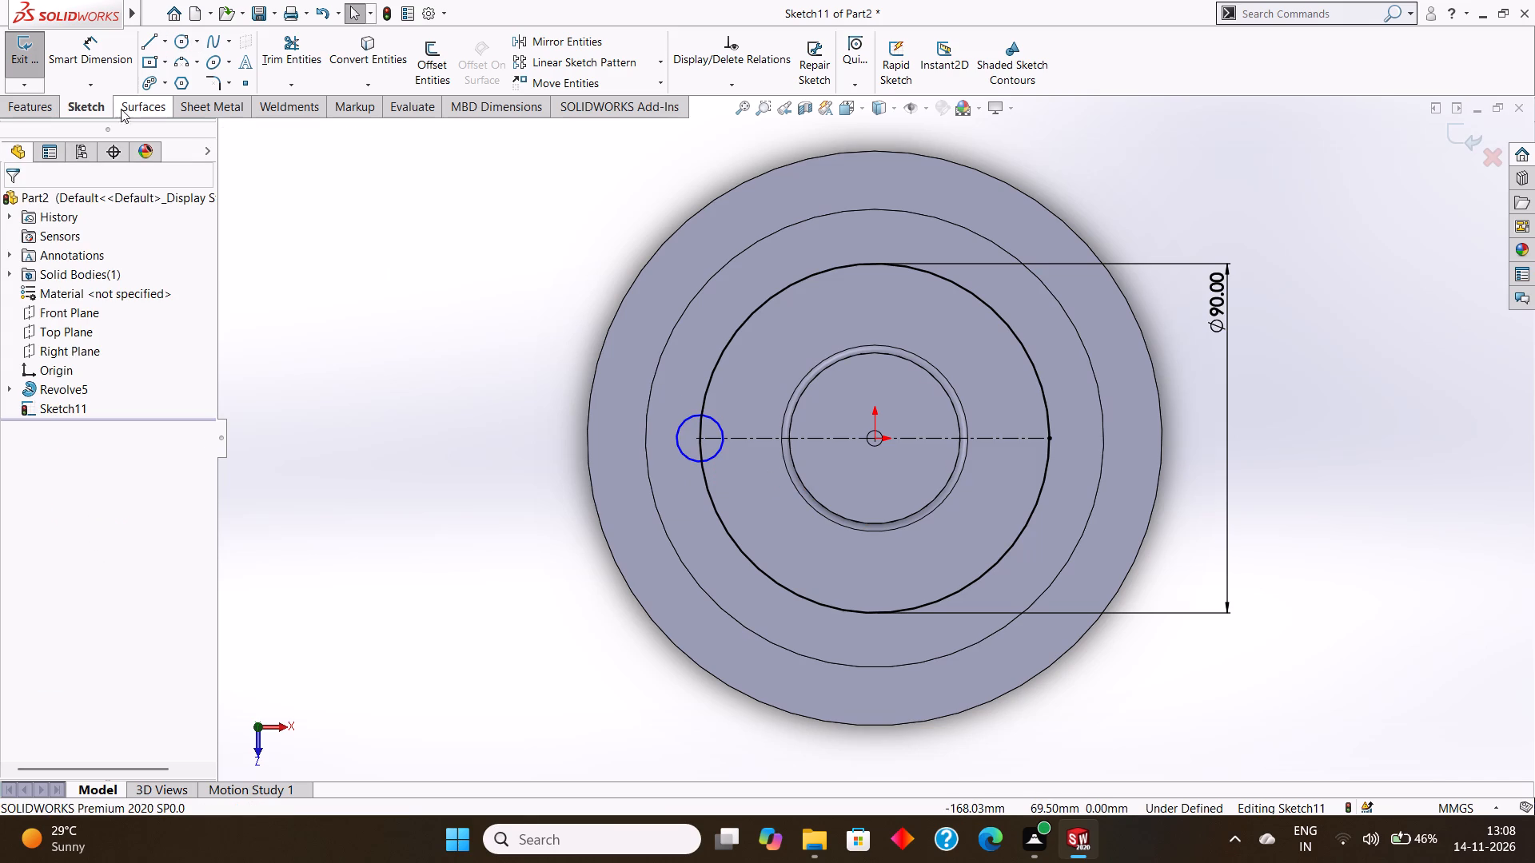
Add a 12 mm diameter dimension to the small circle at the left centerline end.
left_click(102, 42)
left_click(687, 418)
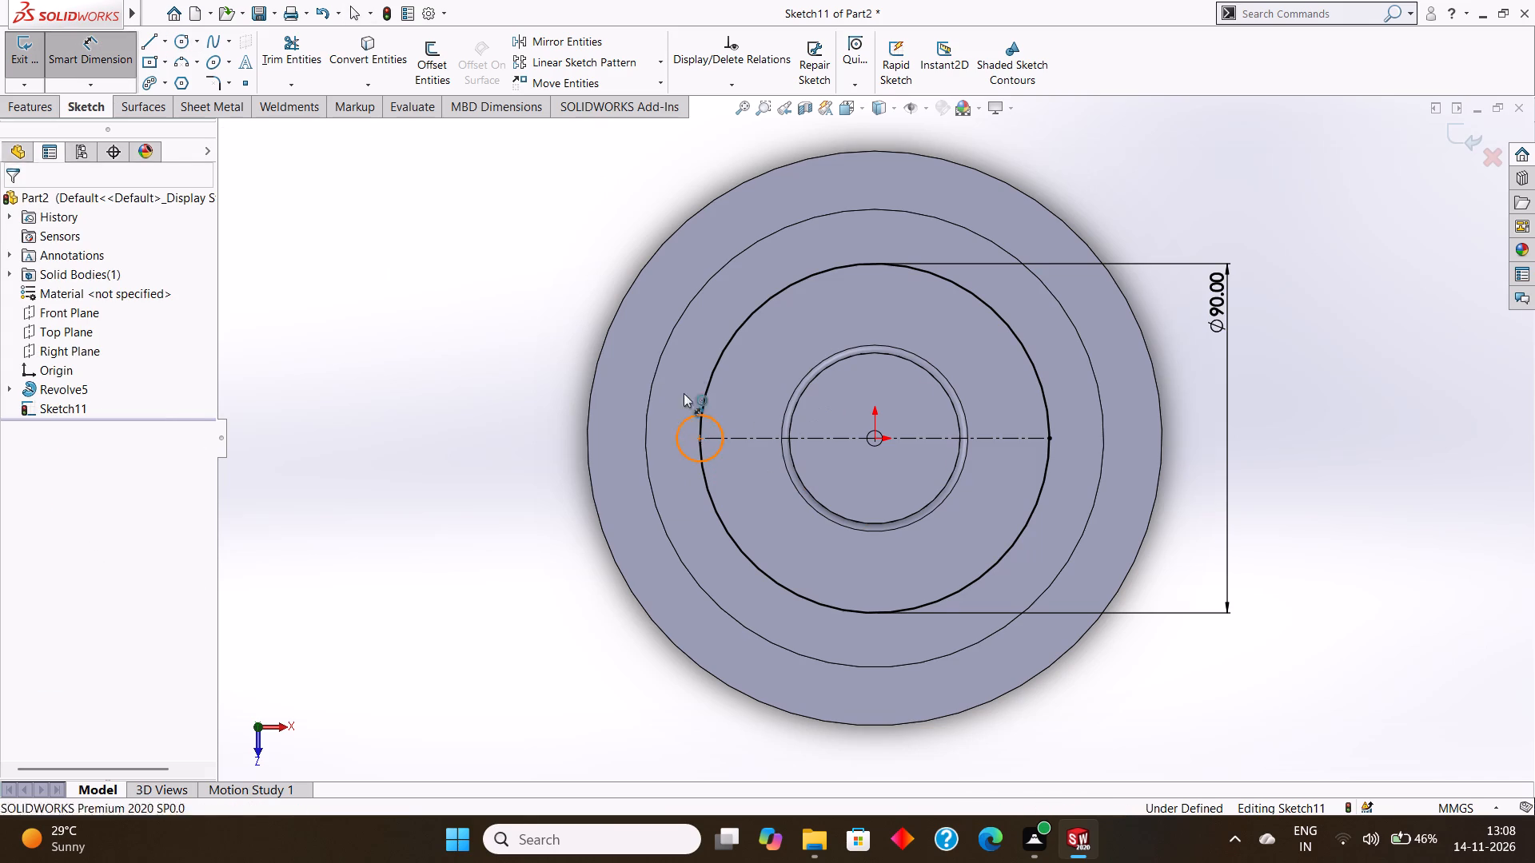
left_click(680, 357)
left_click(611, 331)
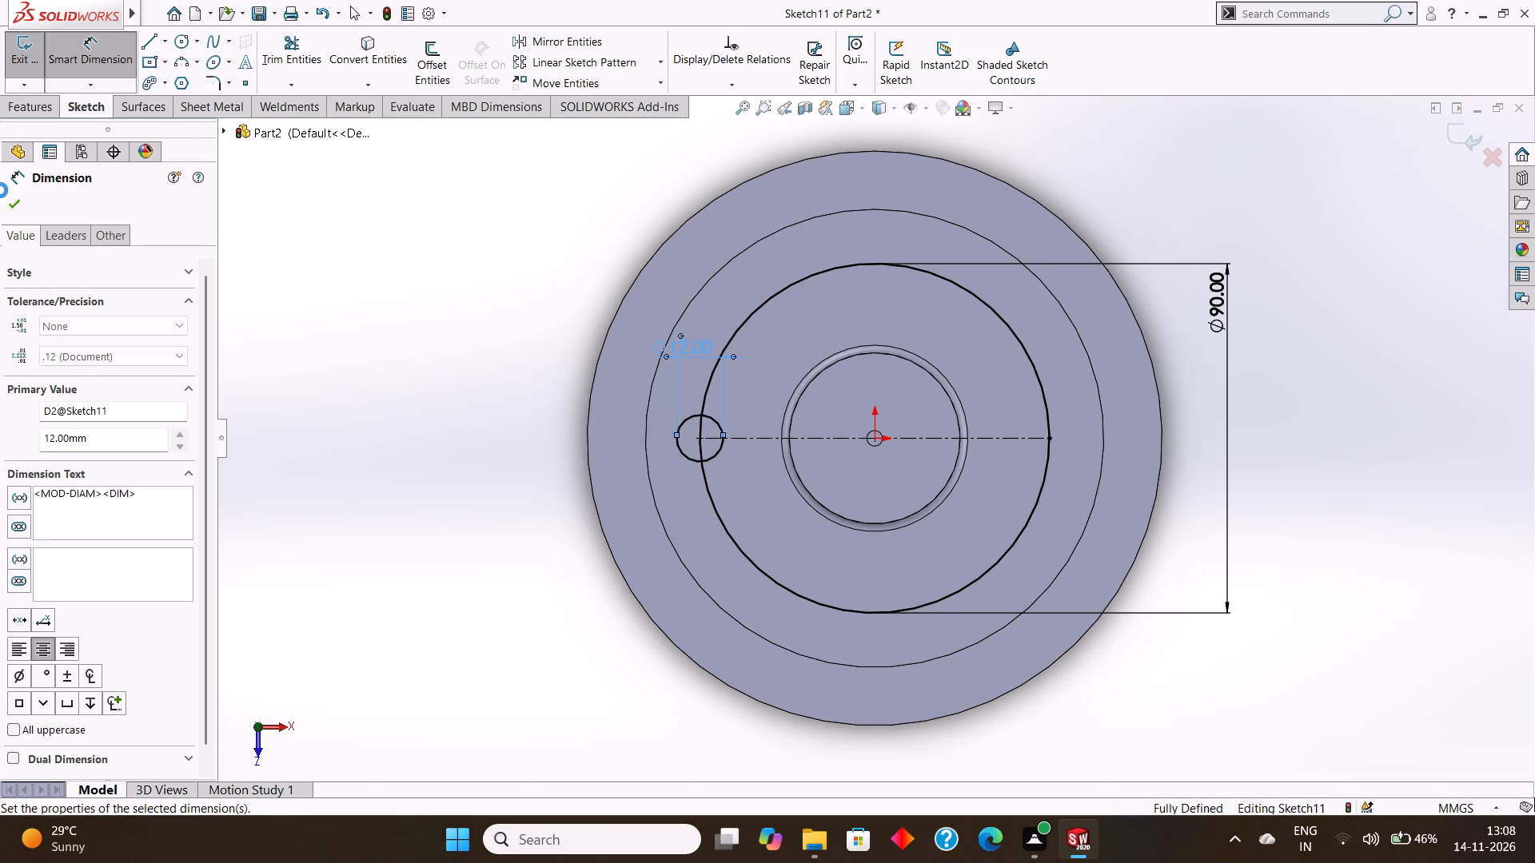
left_click(10, 199)
Sketch a second circle of radius 6 mm centred on the right end of the horizontal centerlines.
left_click(179, 36)
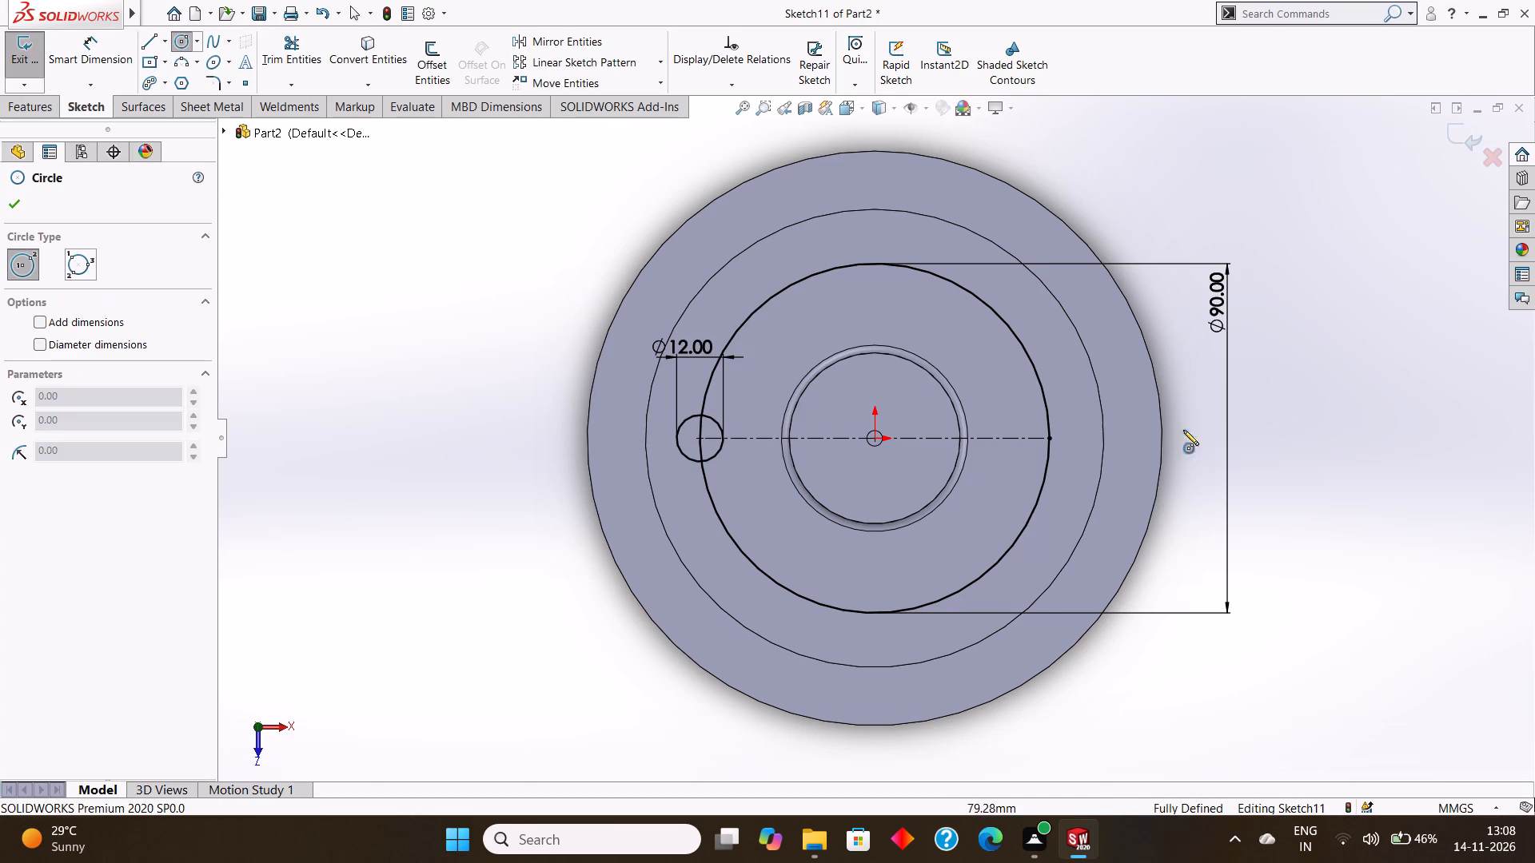
left_click_drag(1049, 438, 1059, 459)
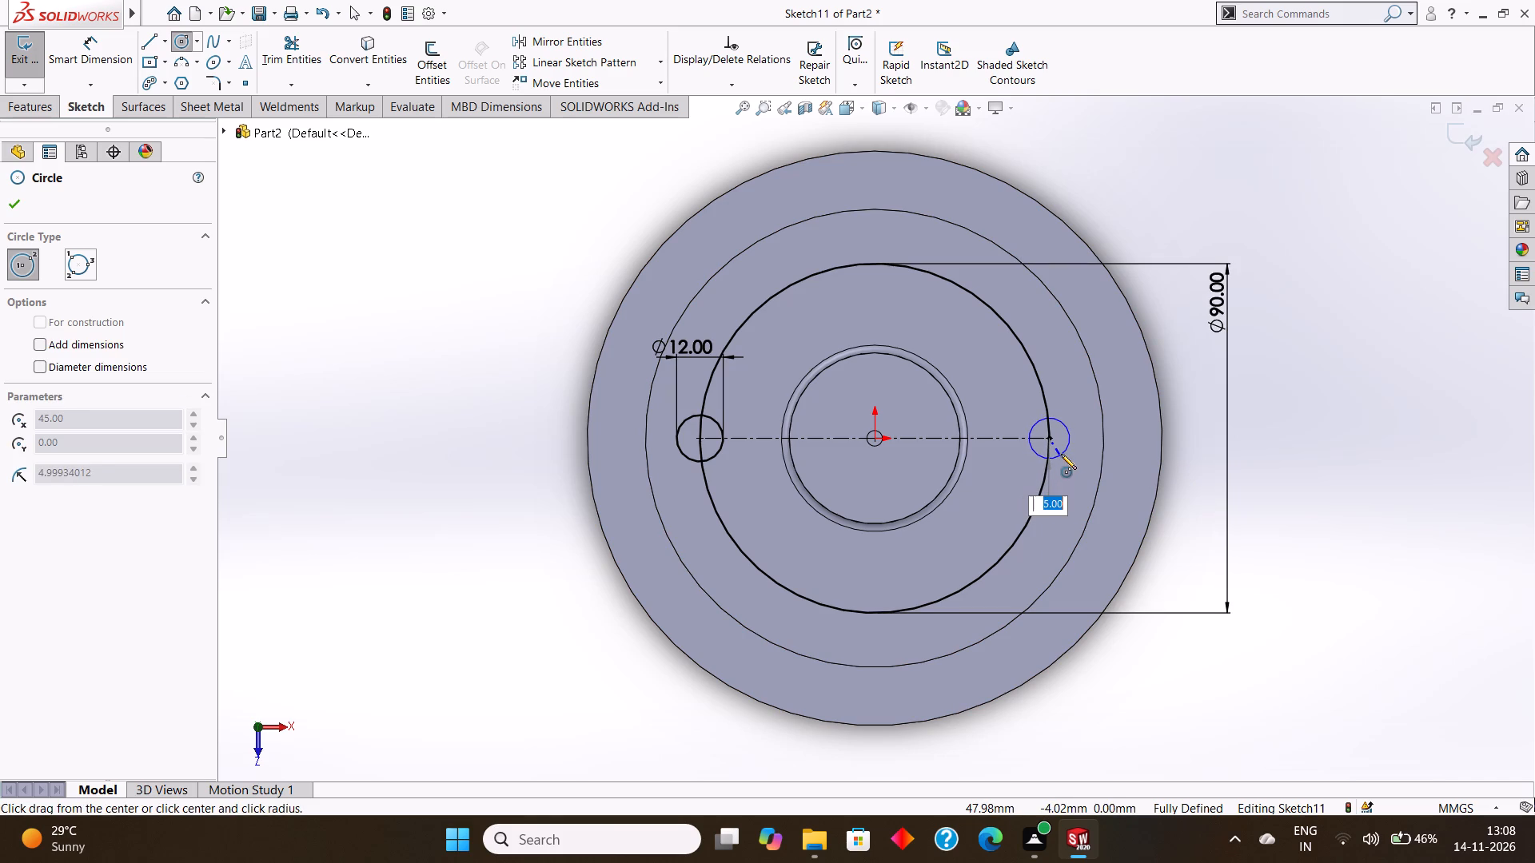
key("BackSpace")
key("6")
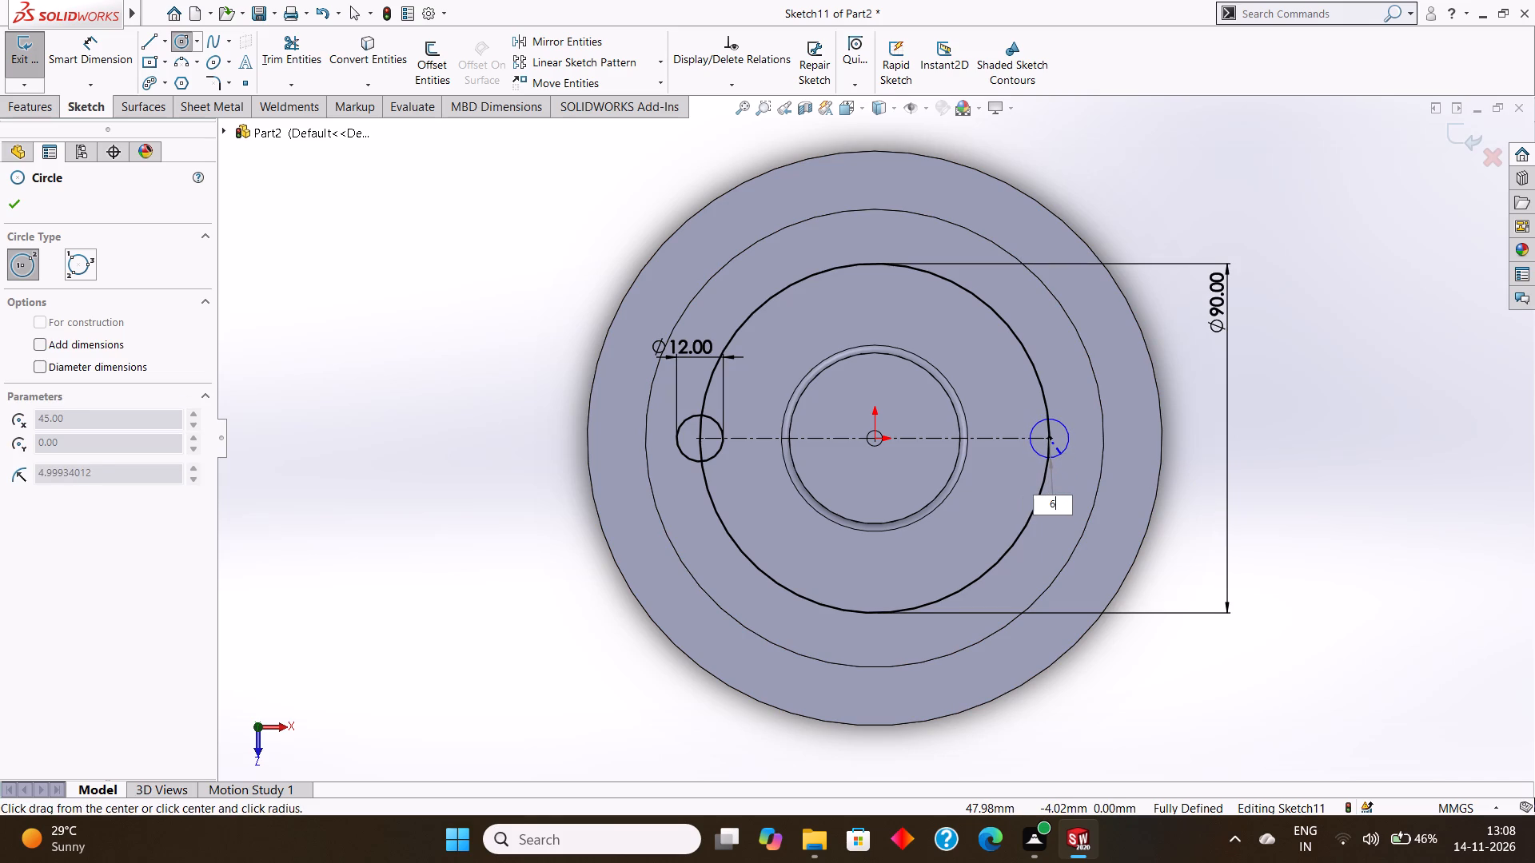
key("Return")
key("Escape")
key("Escape")
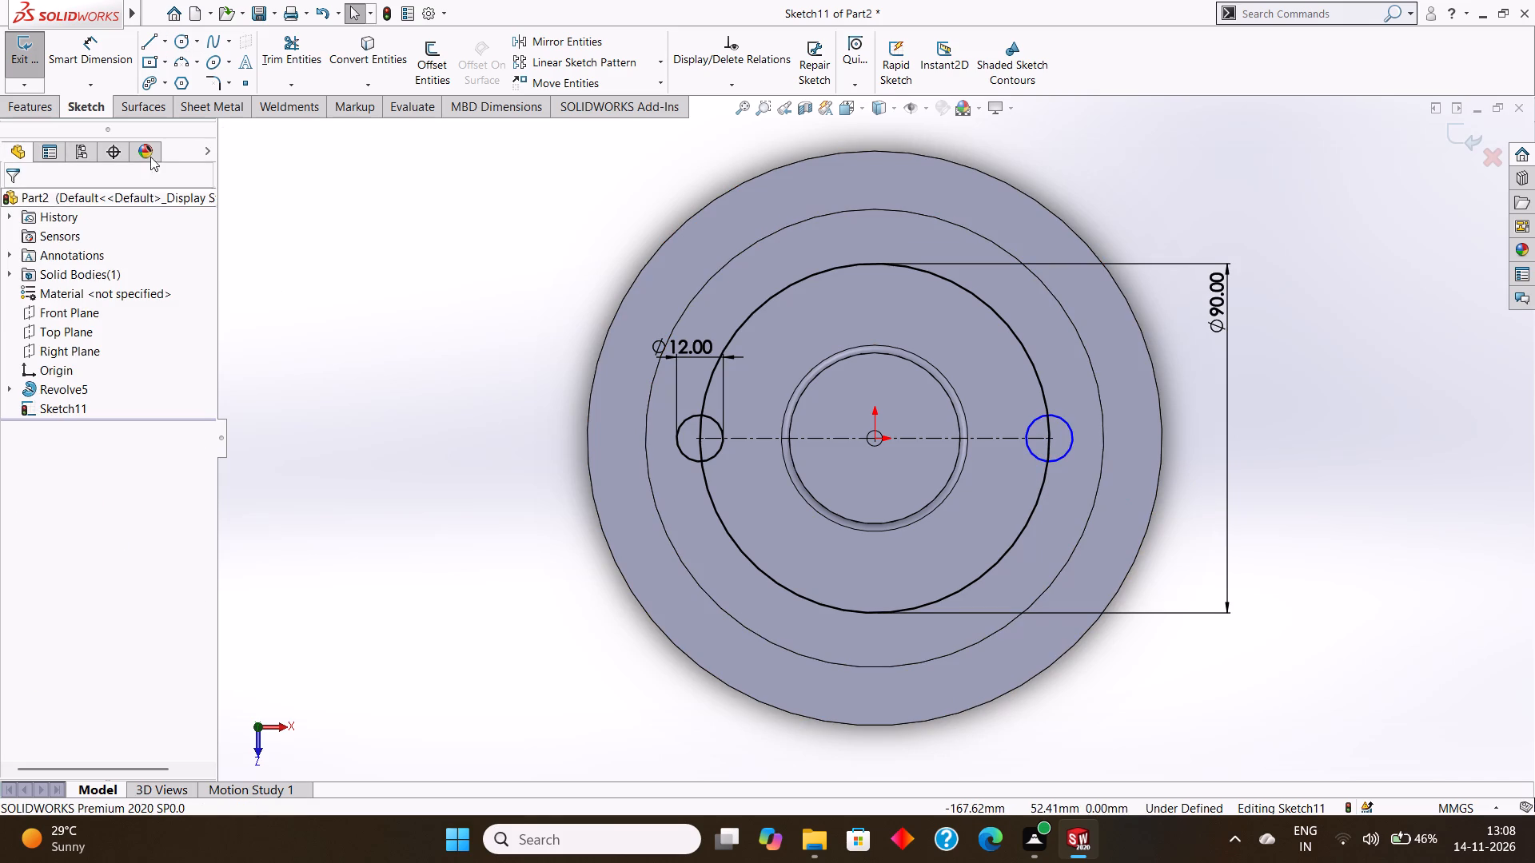
Add a 12 mm diameter dimension to the small circle at the right centerline end.
left_click(115, 40)
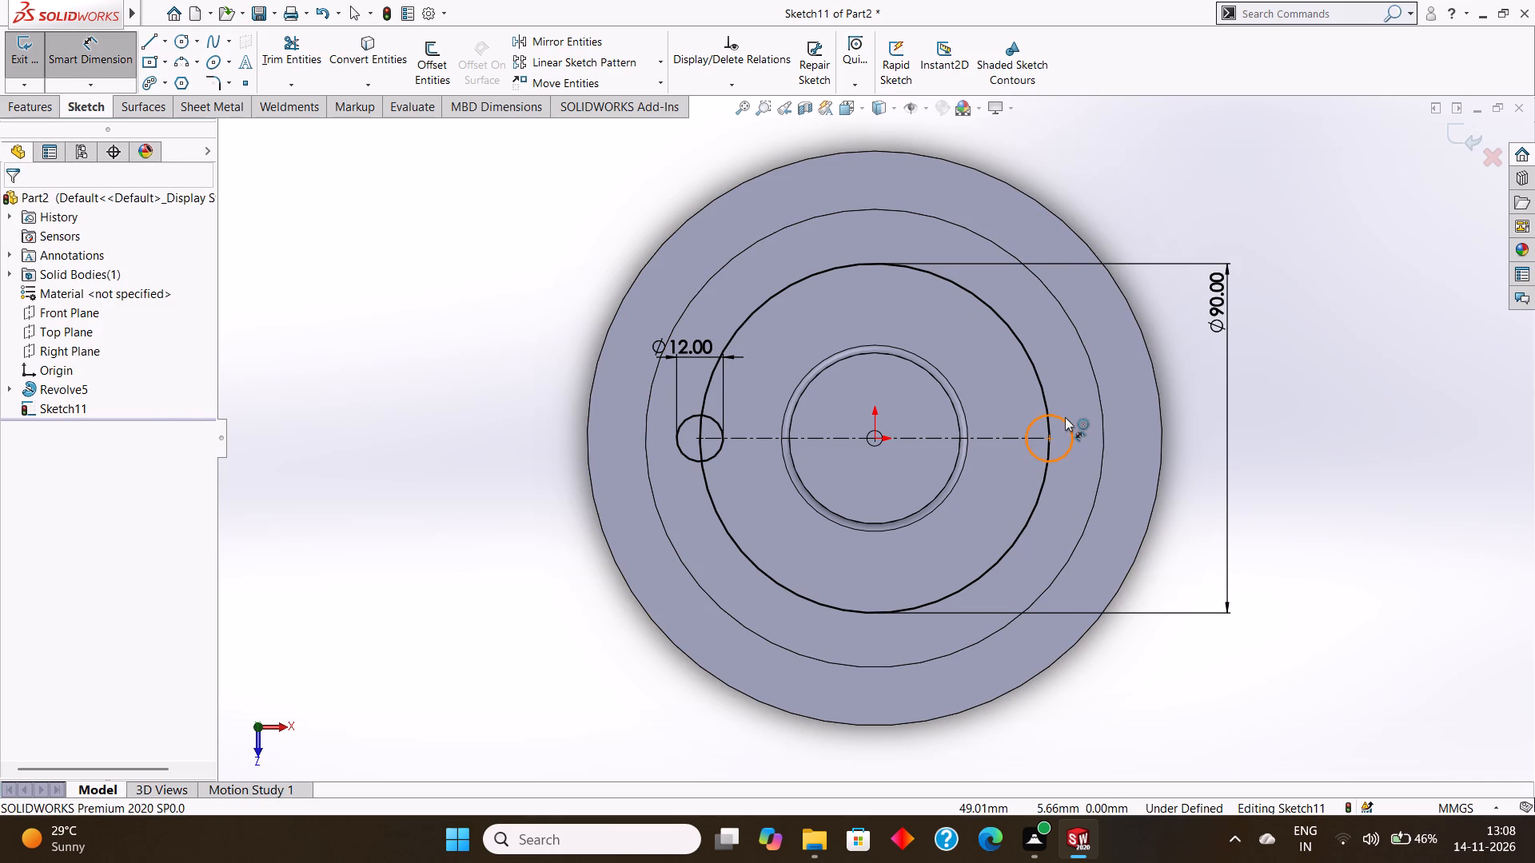
left_click(1065, 417)
left_click(1075, 380)
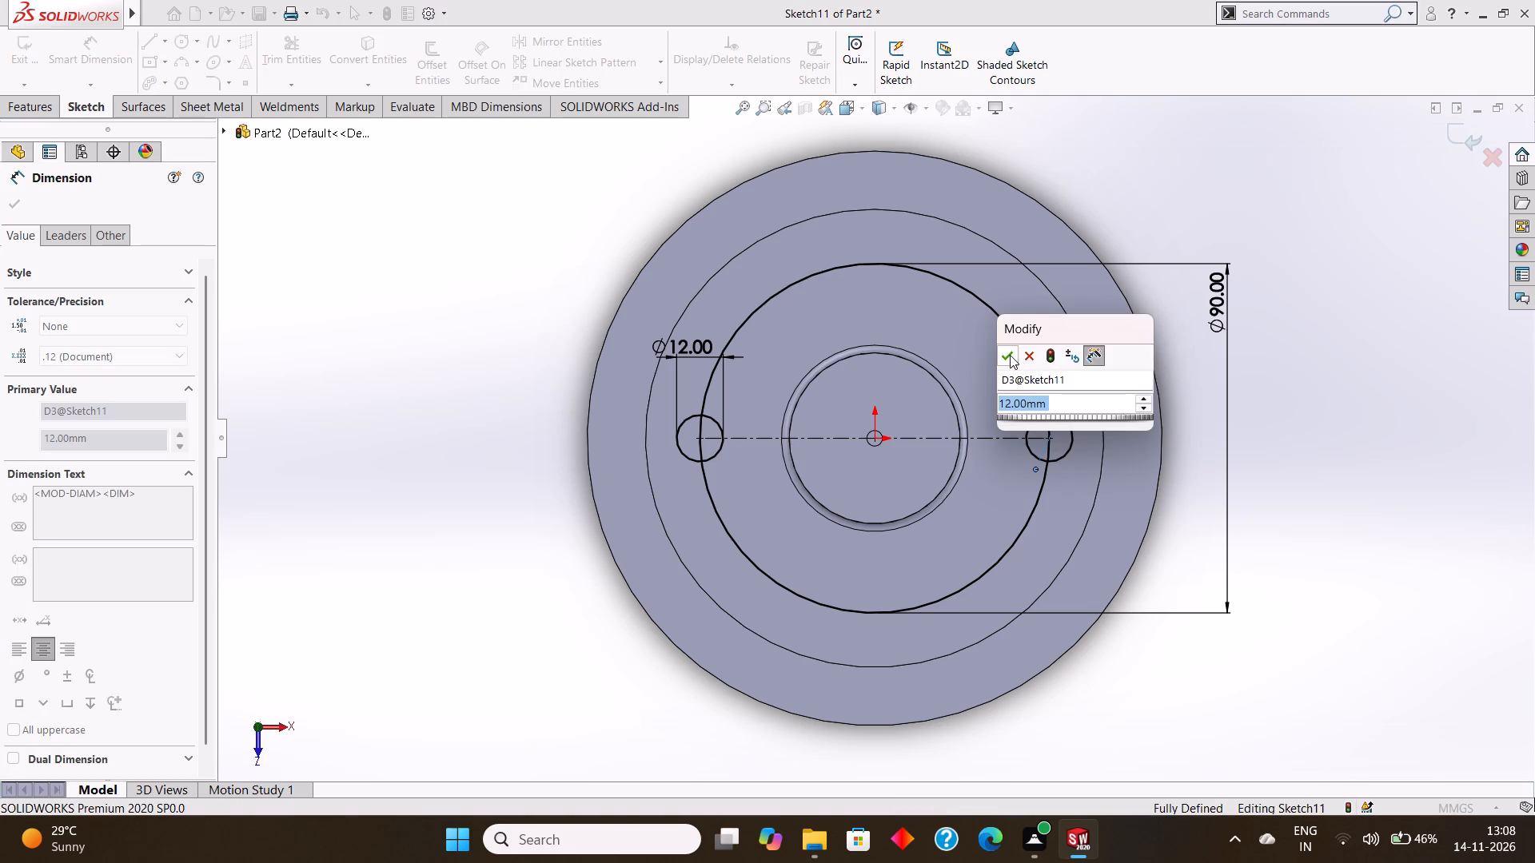
left_click(1010, 355)
left_click(14, 214)
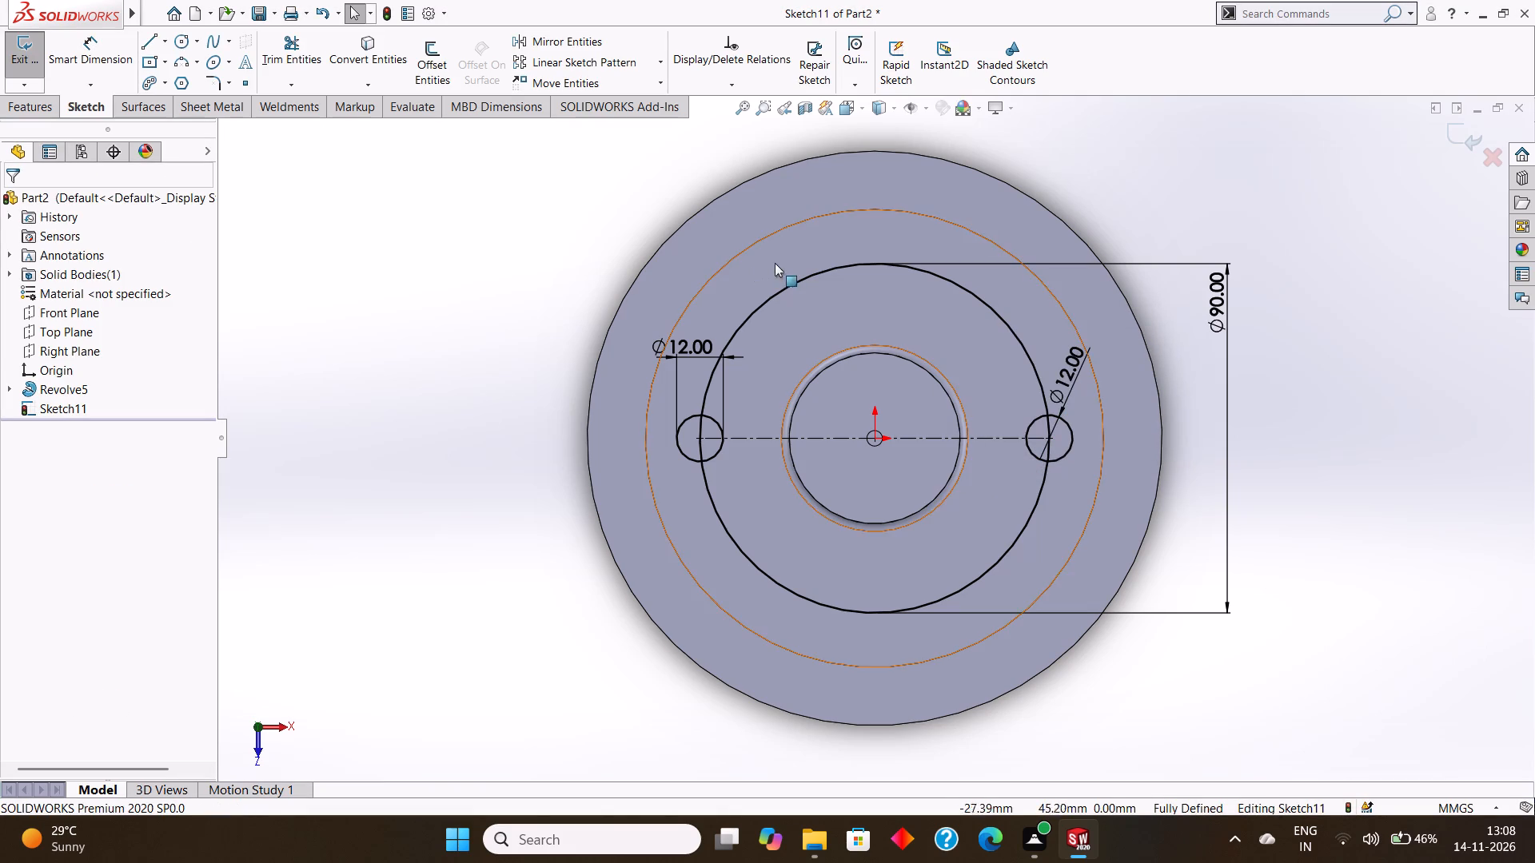
Convert the 90 mm circle to construction geometry.
right_click(802, 284)
left_click(843, 260)
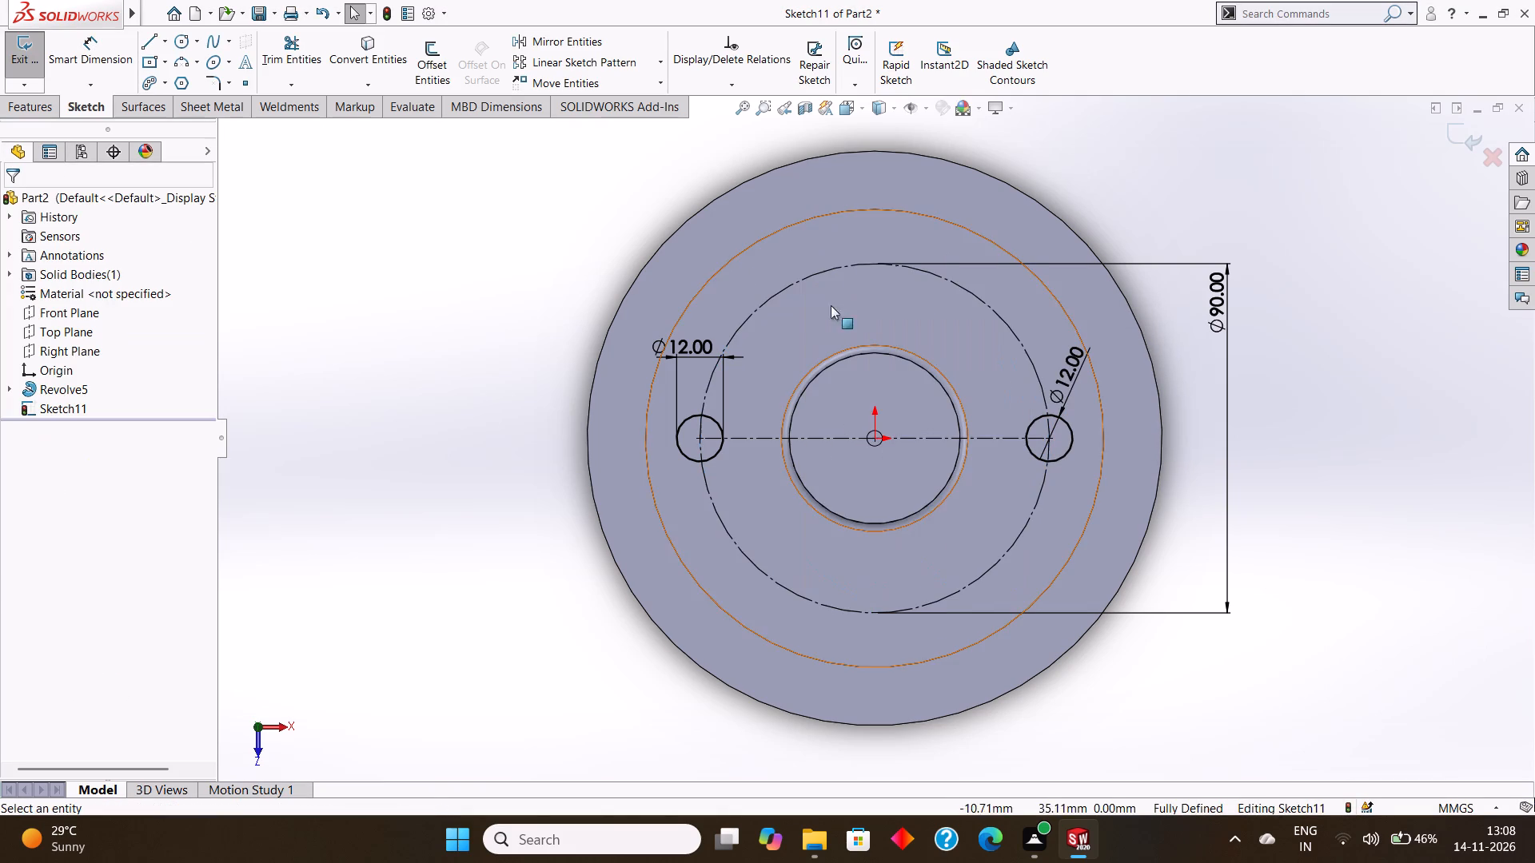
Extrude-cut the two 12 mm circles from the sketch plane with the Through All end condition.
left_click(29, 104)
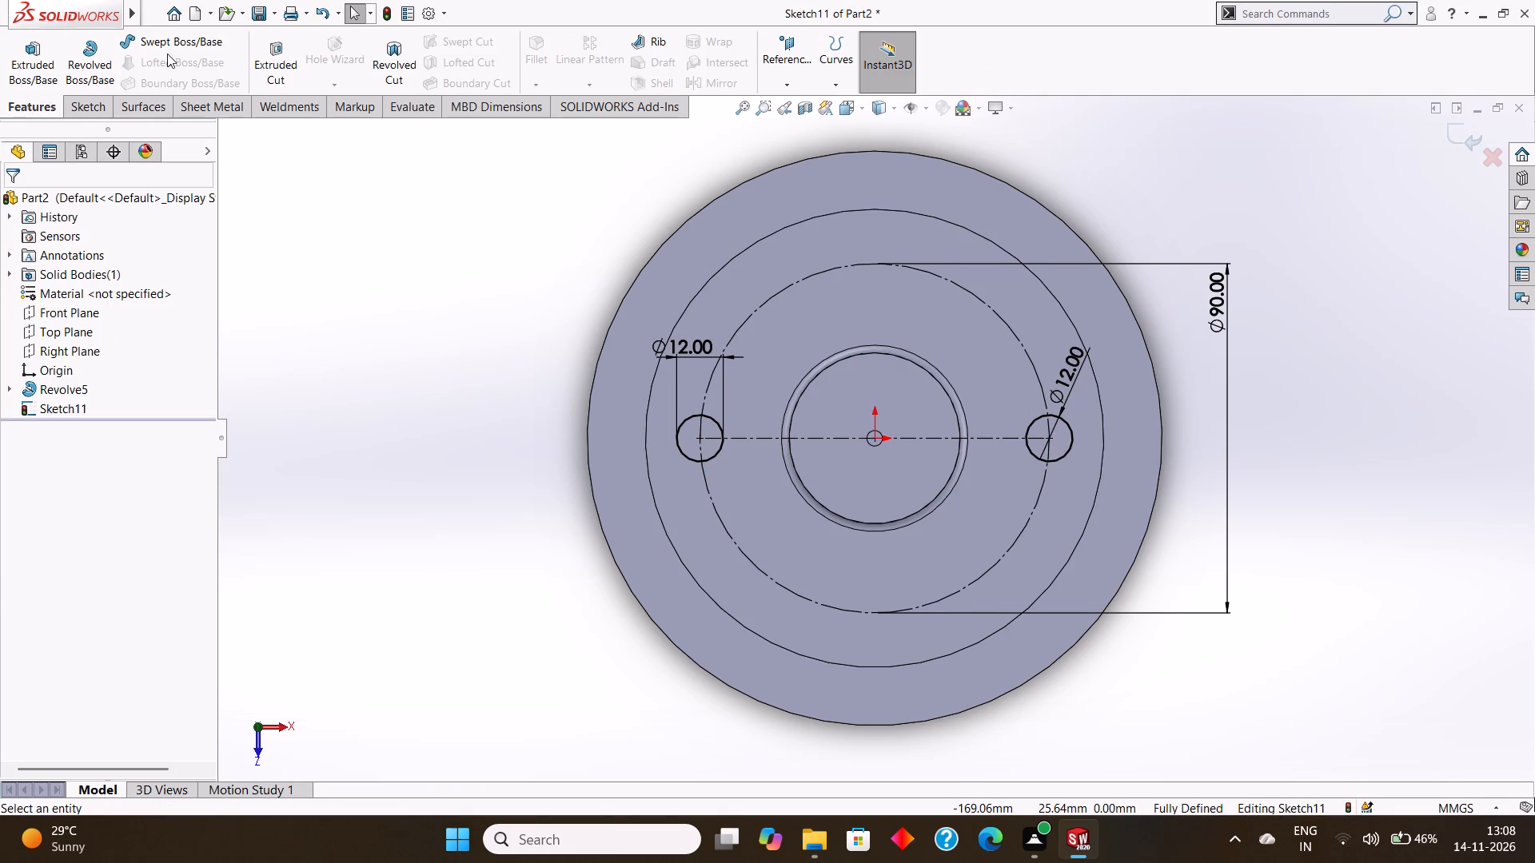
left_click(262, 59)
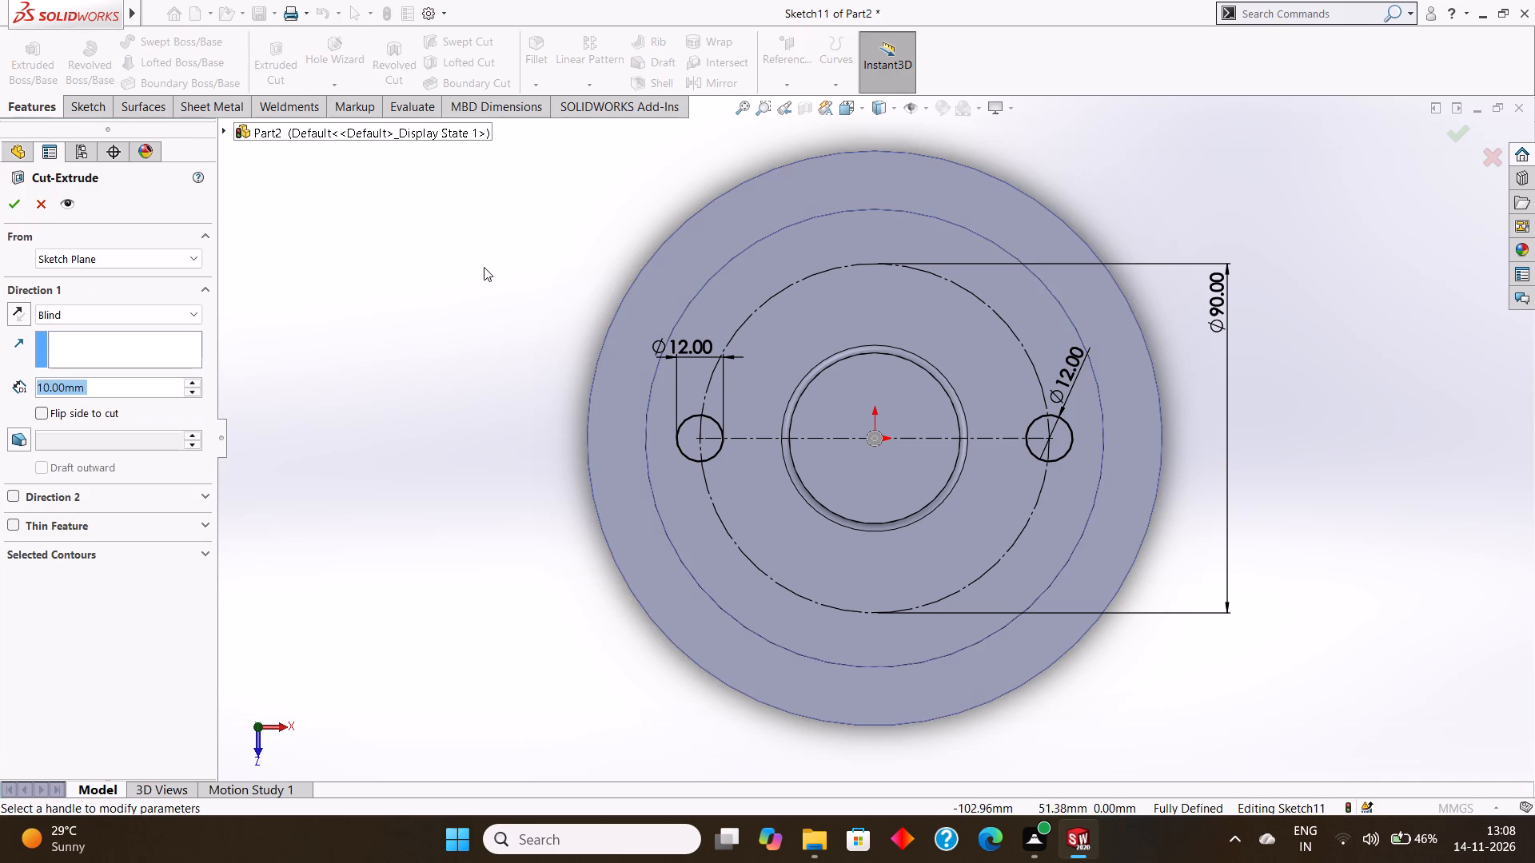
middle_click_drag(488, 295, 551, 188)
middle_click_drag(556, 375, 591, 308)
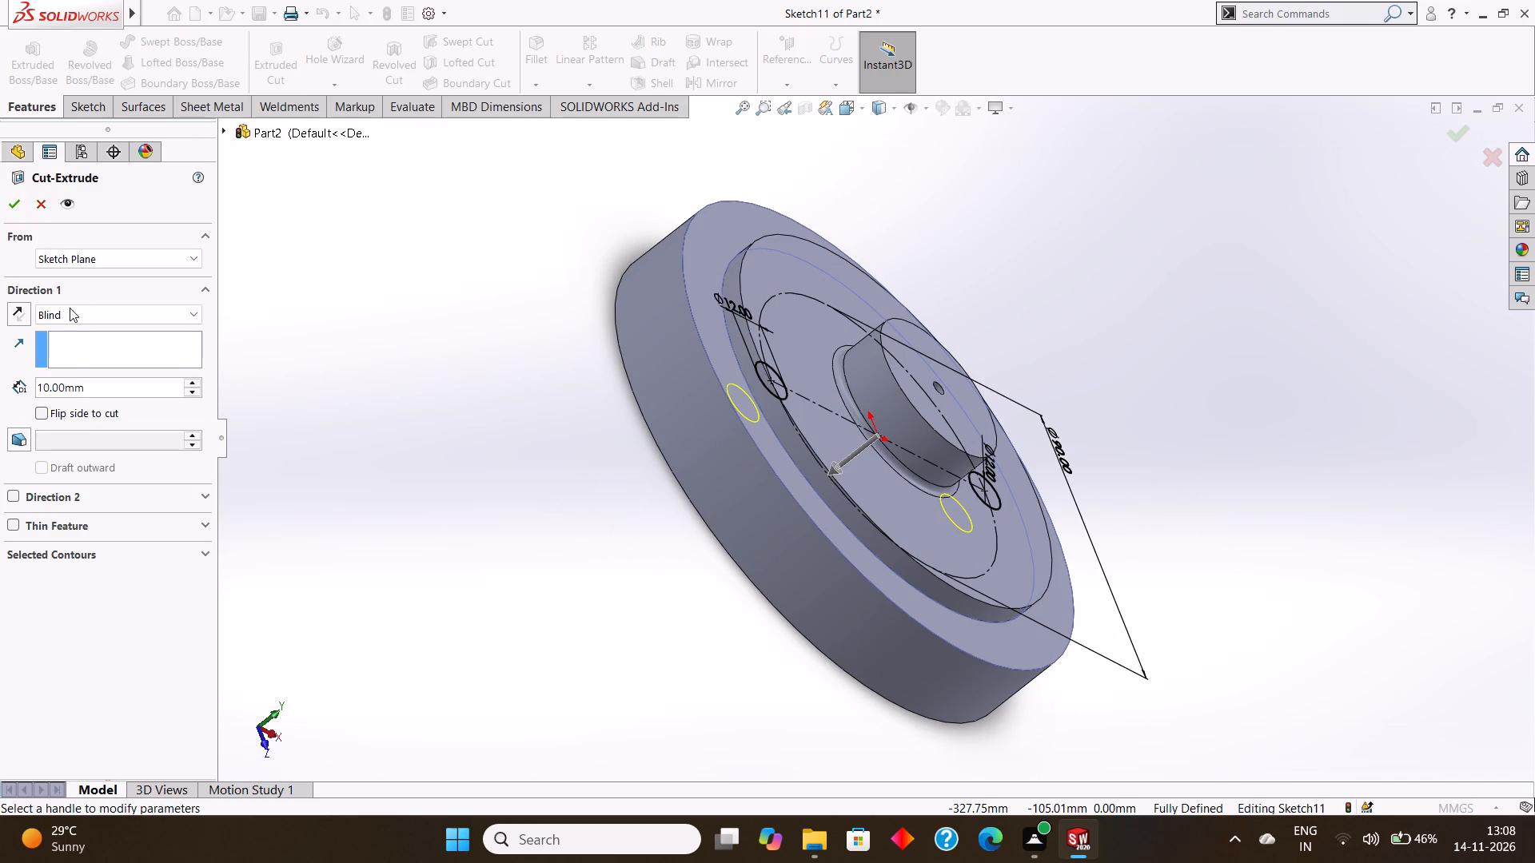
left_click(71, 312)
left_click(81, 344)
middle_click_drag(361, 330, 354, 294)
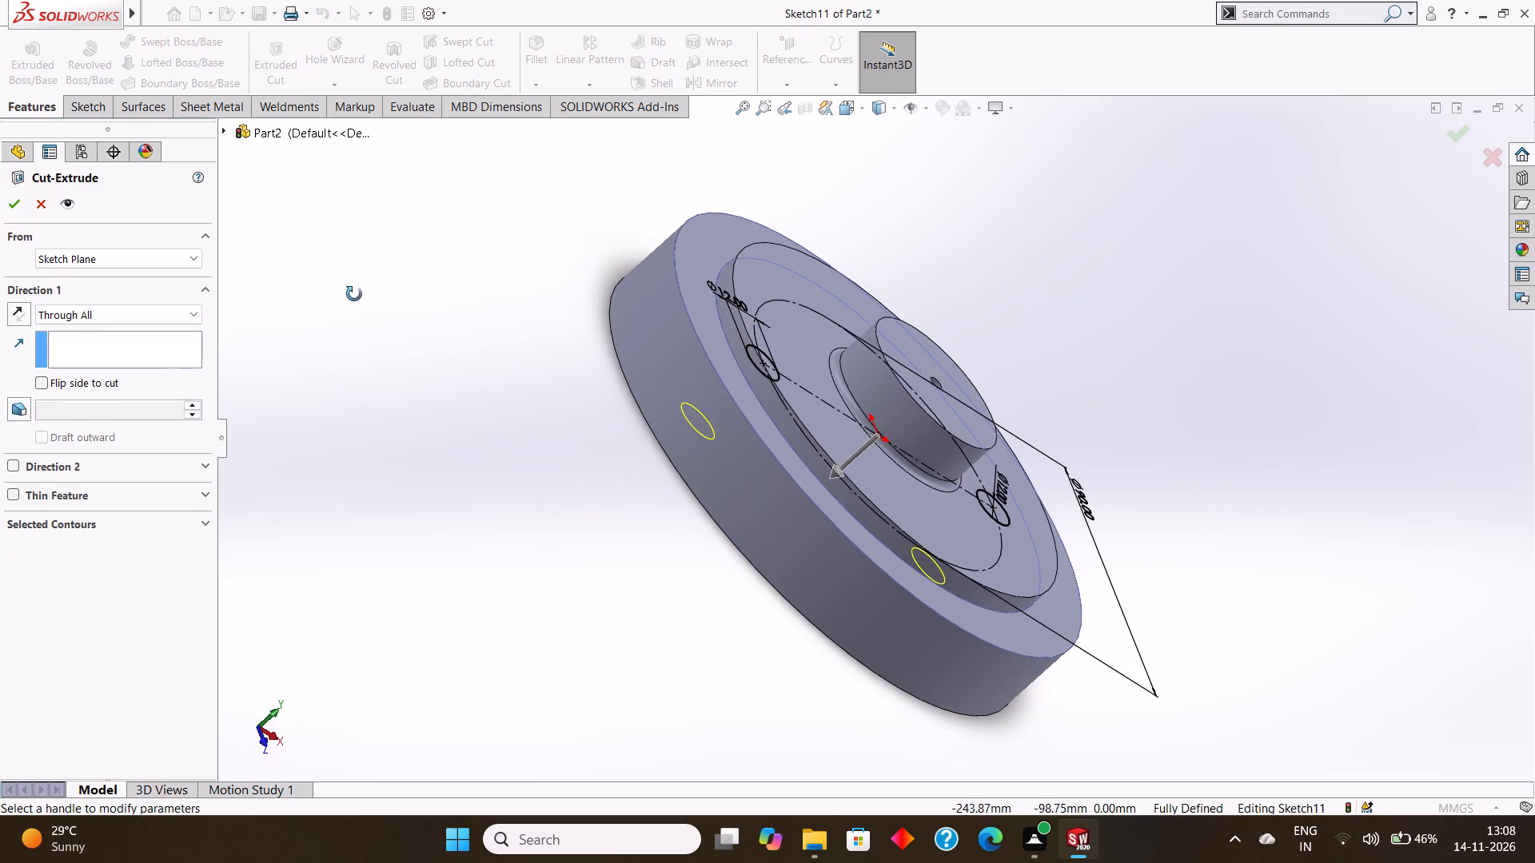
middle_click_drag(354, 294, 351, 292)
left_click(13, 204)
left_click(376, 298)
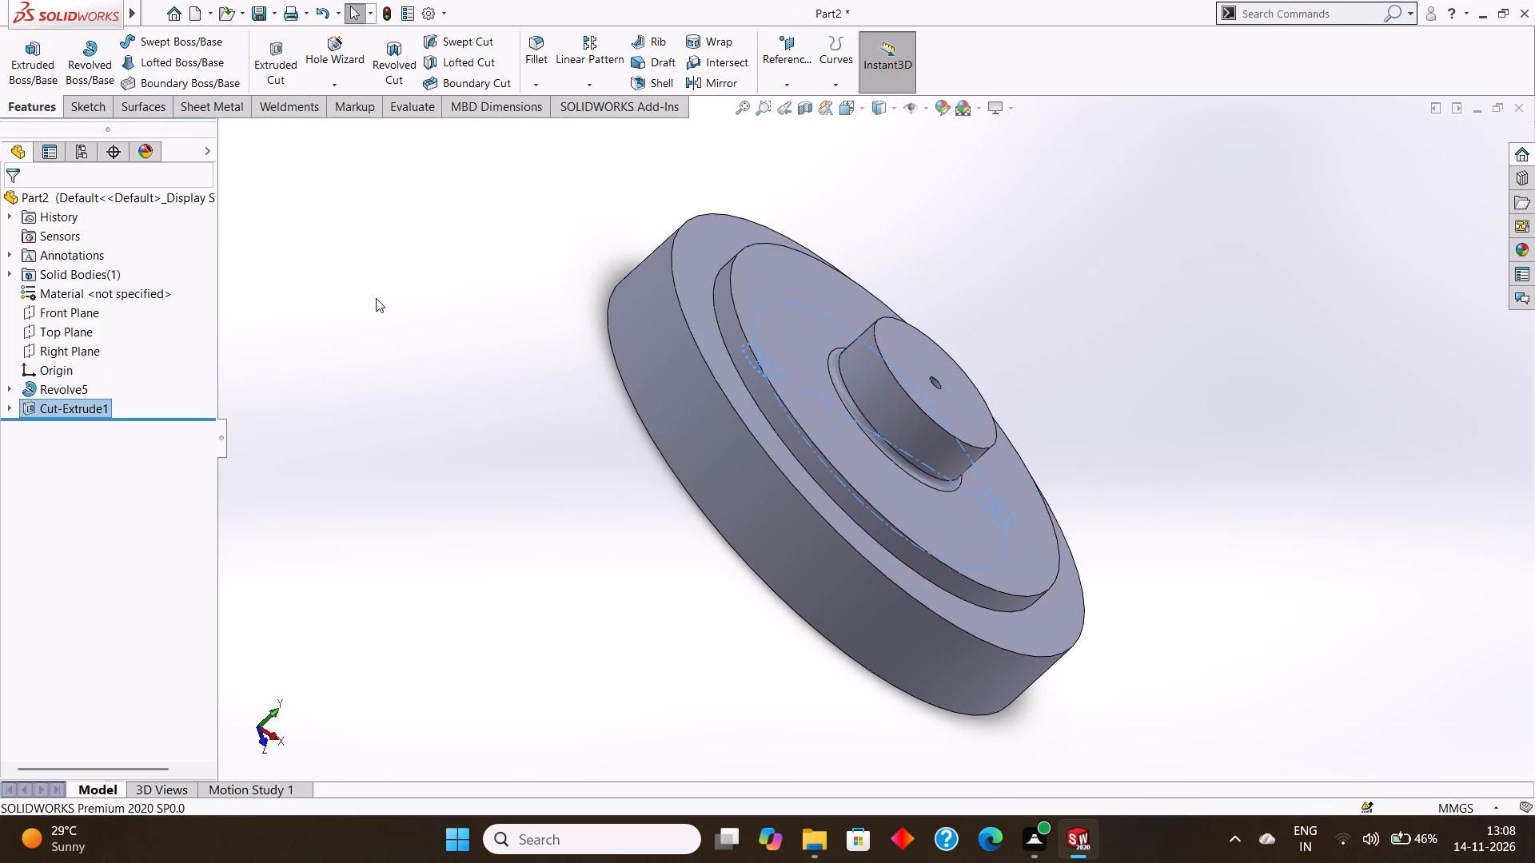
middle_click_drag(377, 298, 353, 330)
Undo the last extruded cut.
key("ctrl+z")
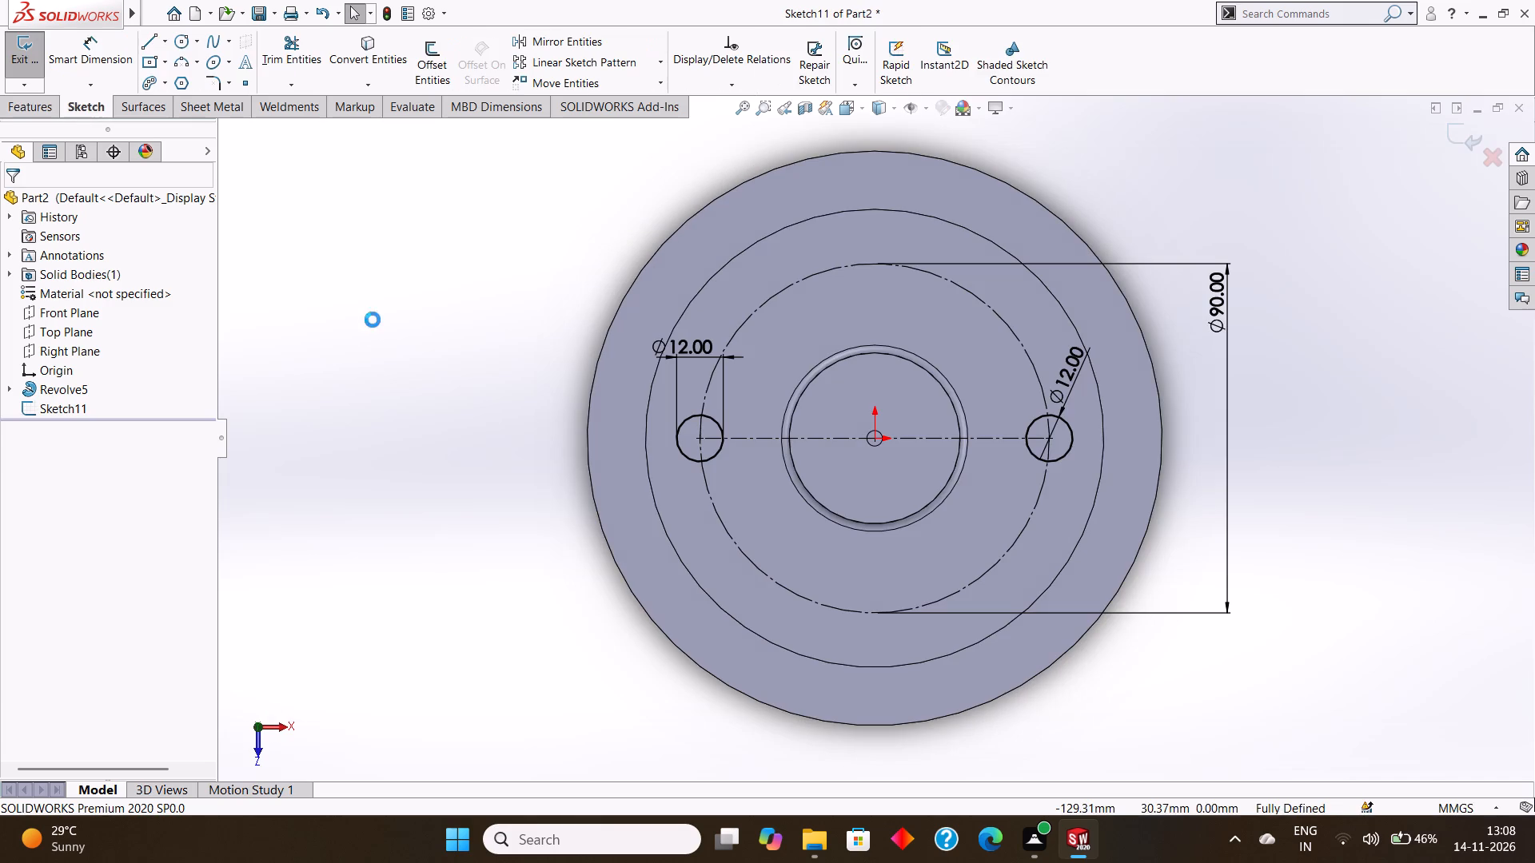
Extrude-cut the two 12 mm circles on the 90 mm pitch circle using the Through All end condition.
left_click(23, 104)
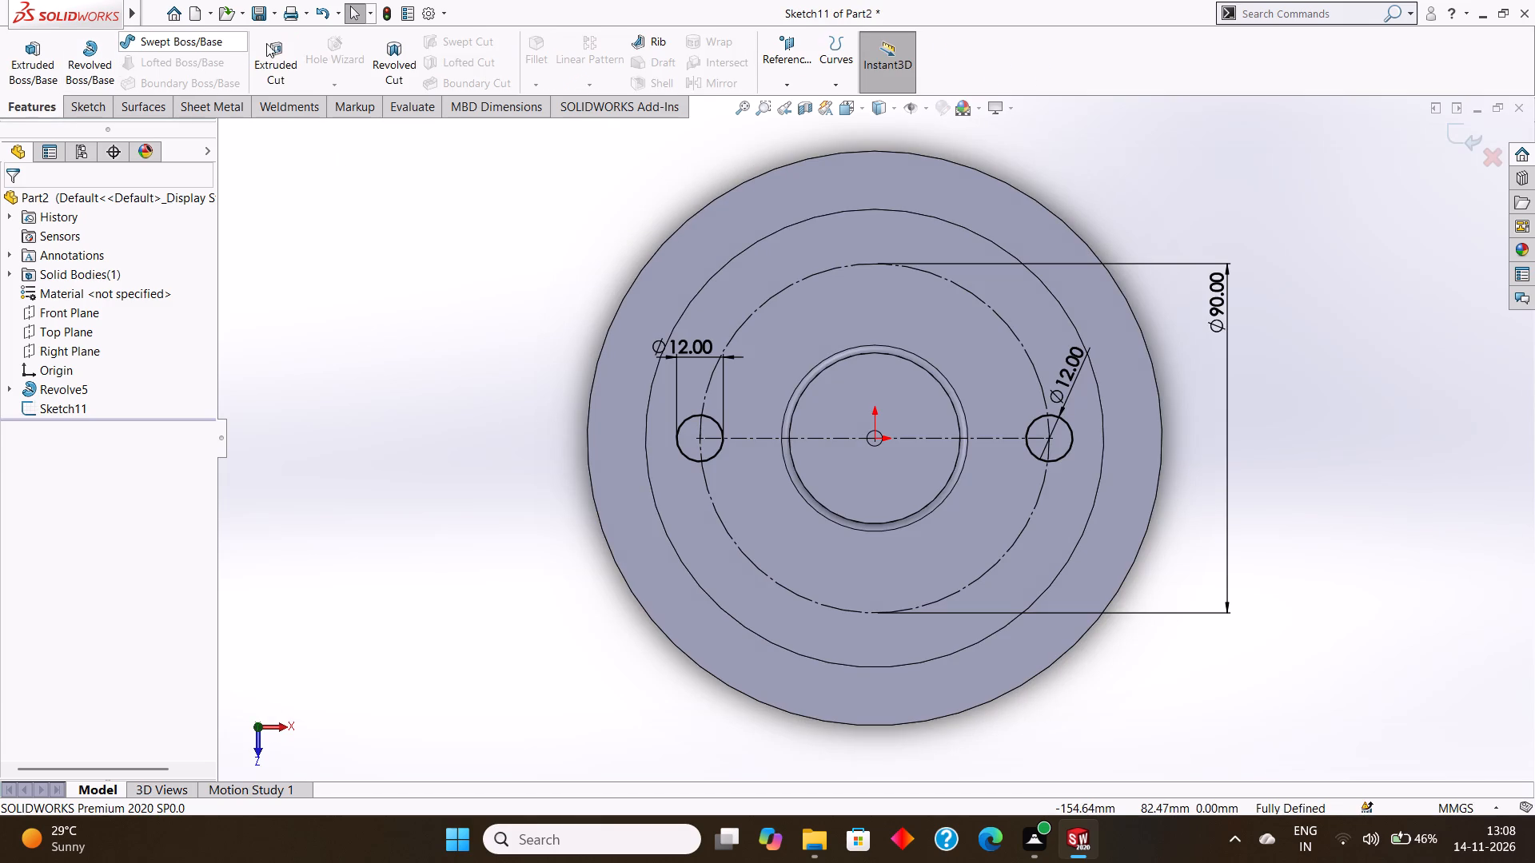
left_click(271, 43)
middle_click_drag(395, 296, 417, 167)
middle_click_drag(418, 225, 443, 102)
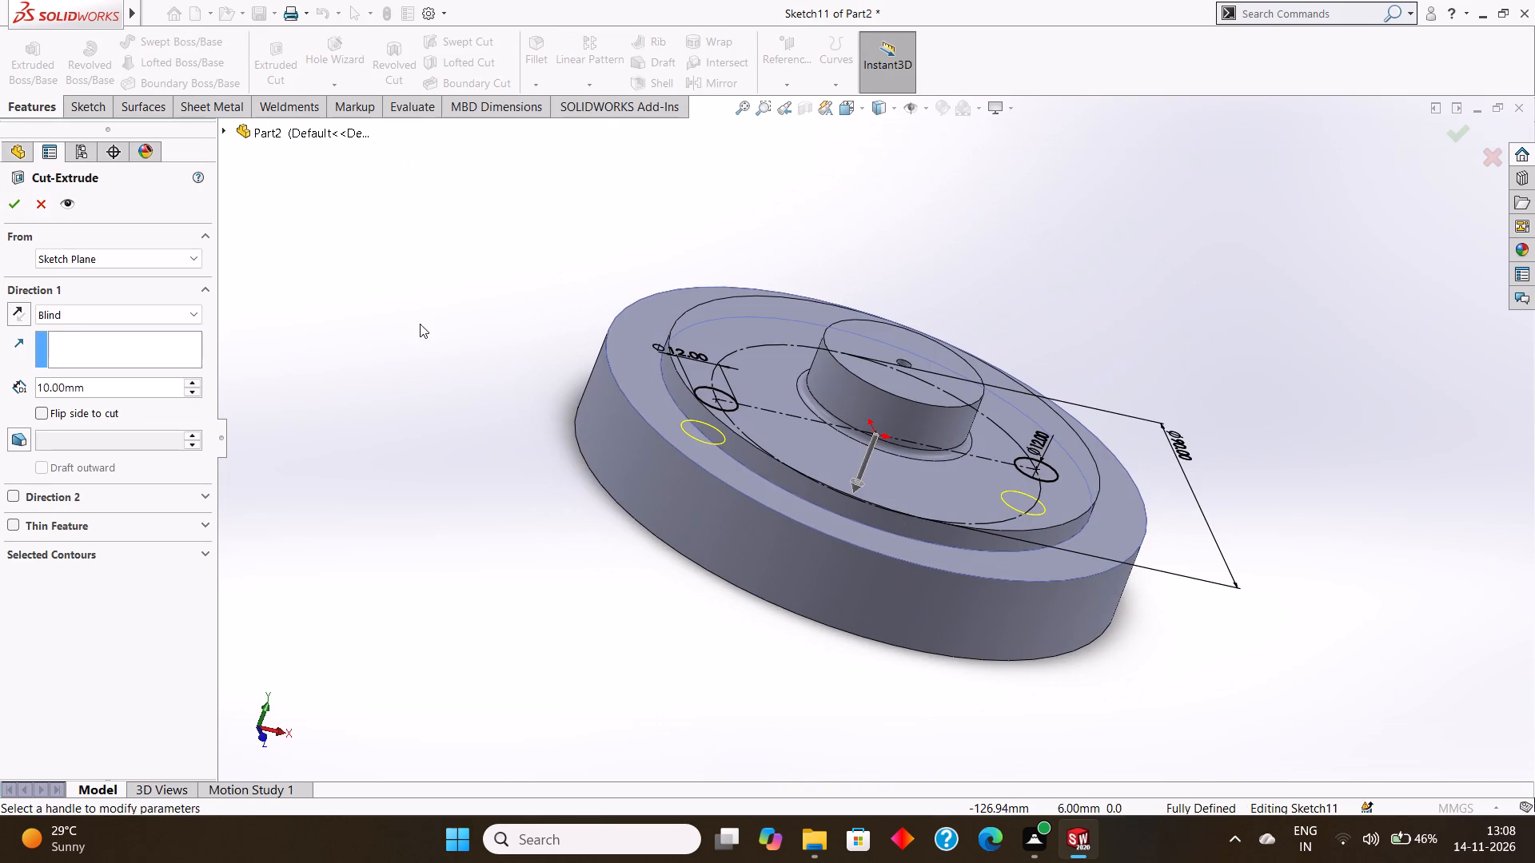
middle_click_drag(441, 235, 444, 209)
left_click(83, 309)
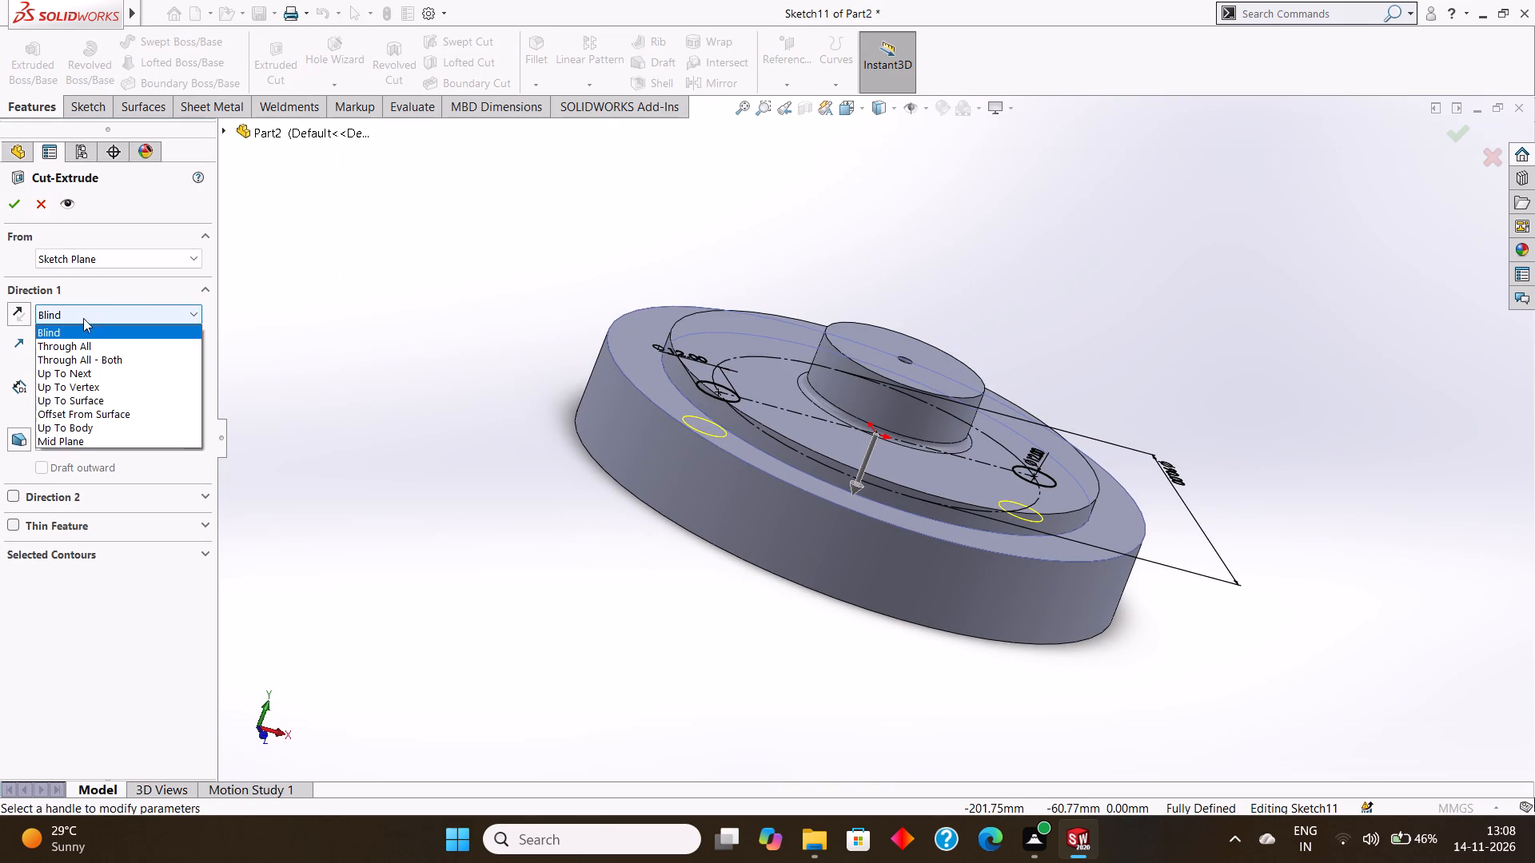
left_click(90, 340)
left_click(21, 205)
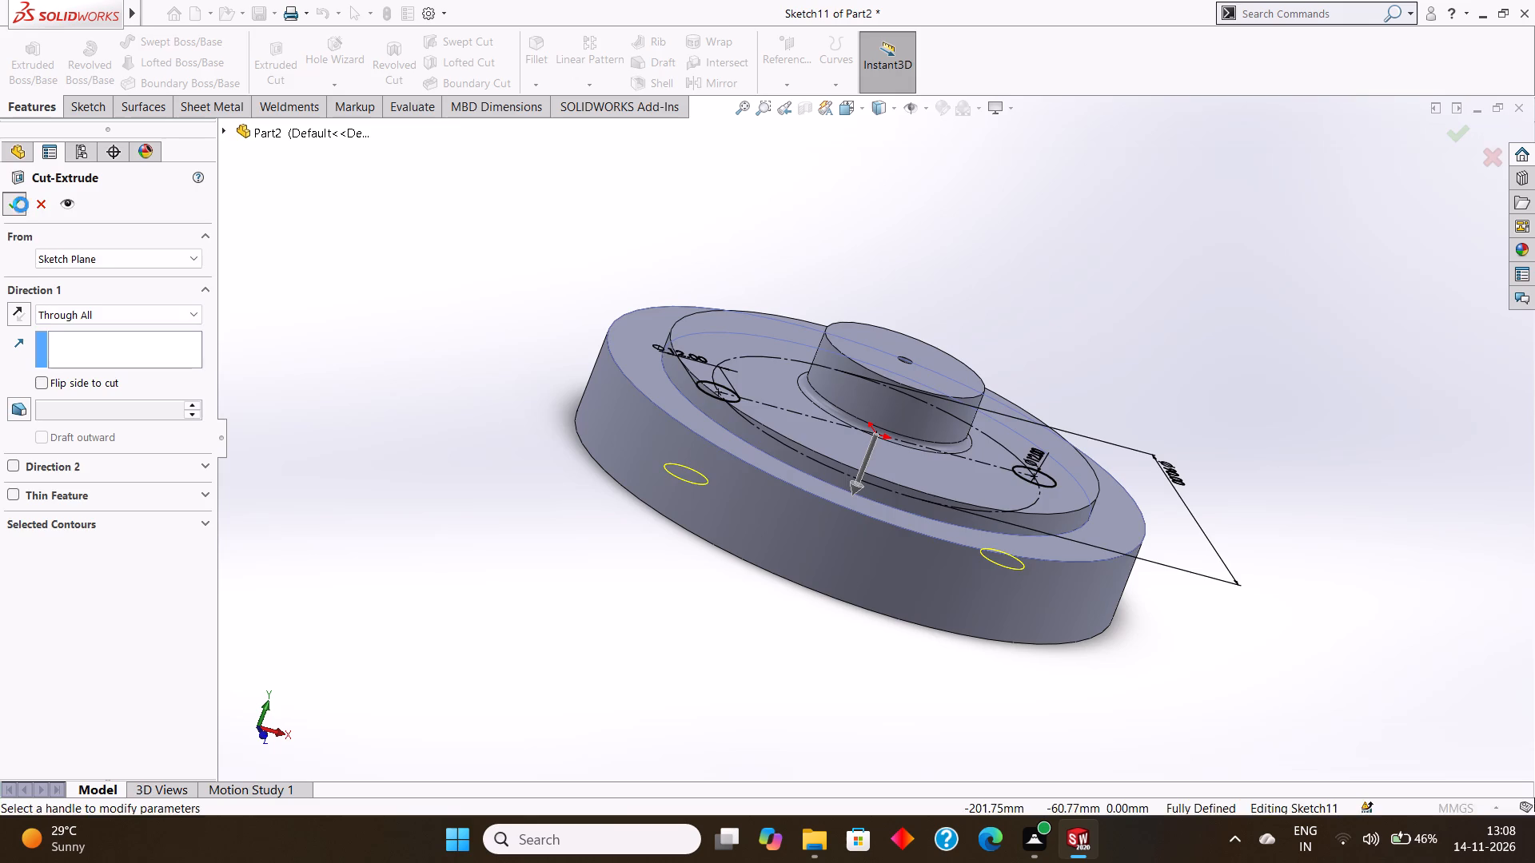
Examine the flange from above and below to check where the two 12 mm holes pass through.
scroll(482, 296, "up", 1)
middle_click_drag(482, 296, 448, 467)
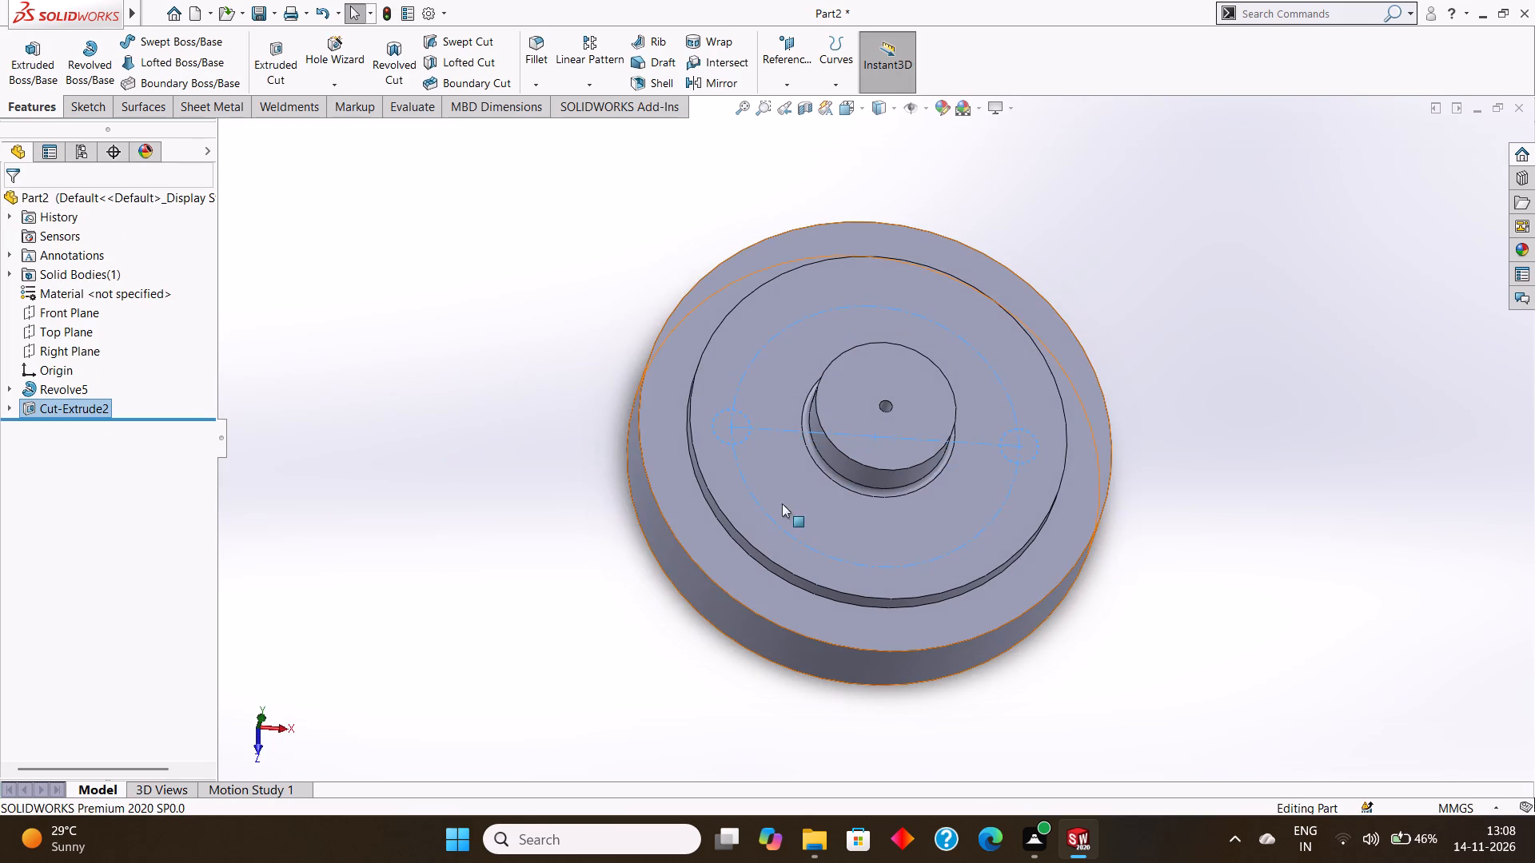
middle_click_drag(1002, 514, 975, 469)
middle_click_drag(975, 466, 979, 425)
scroll(979, 424, "down", 4)
middle_click_drag(938, 468, 942, 439)
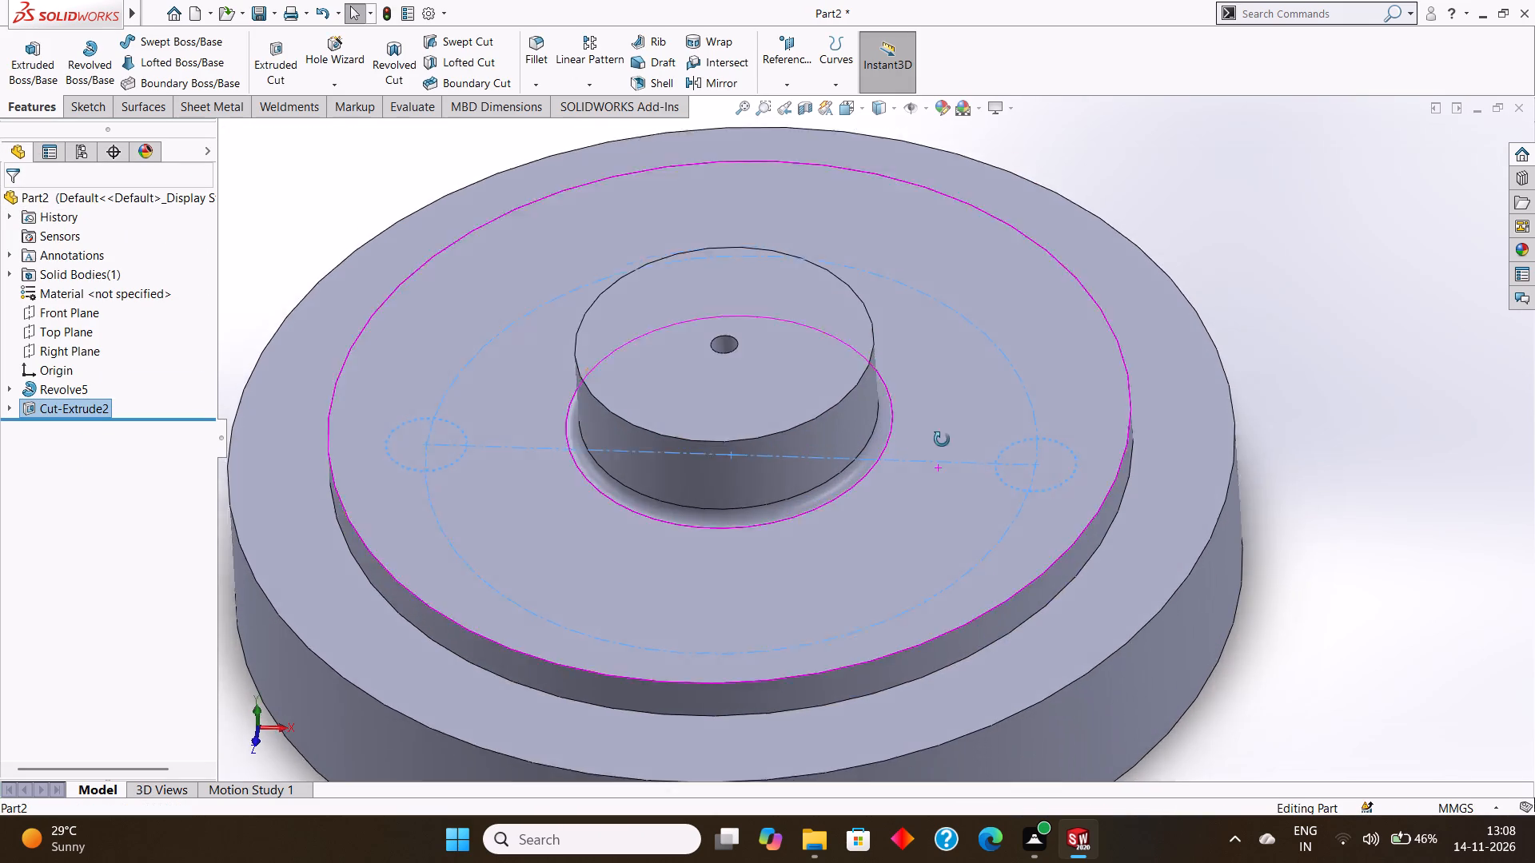
middle_click_drag(942, 439, 957, 382)
middle_click_drag(941, 435, 942, 359)
scroll(936, 381, "up", 2)
middle_click_drag(914, 439, 914, 435)
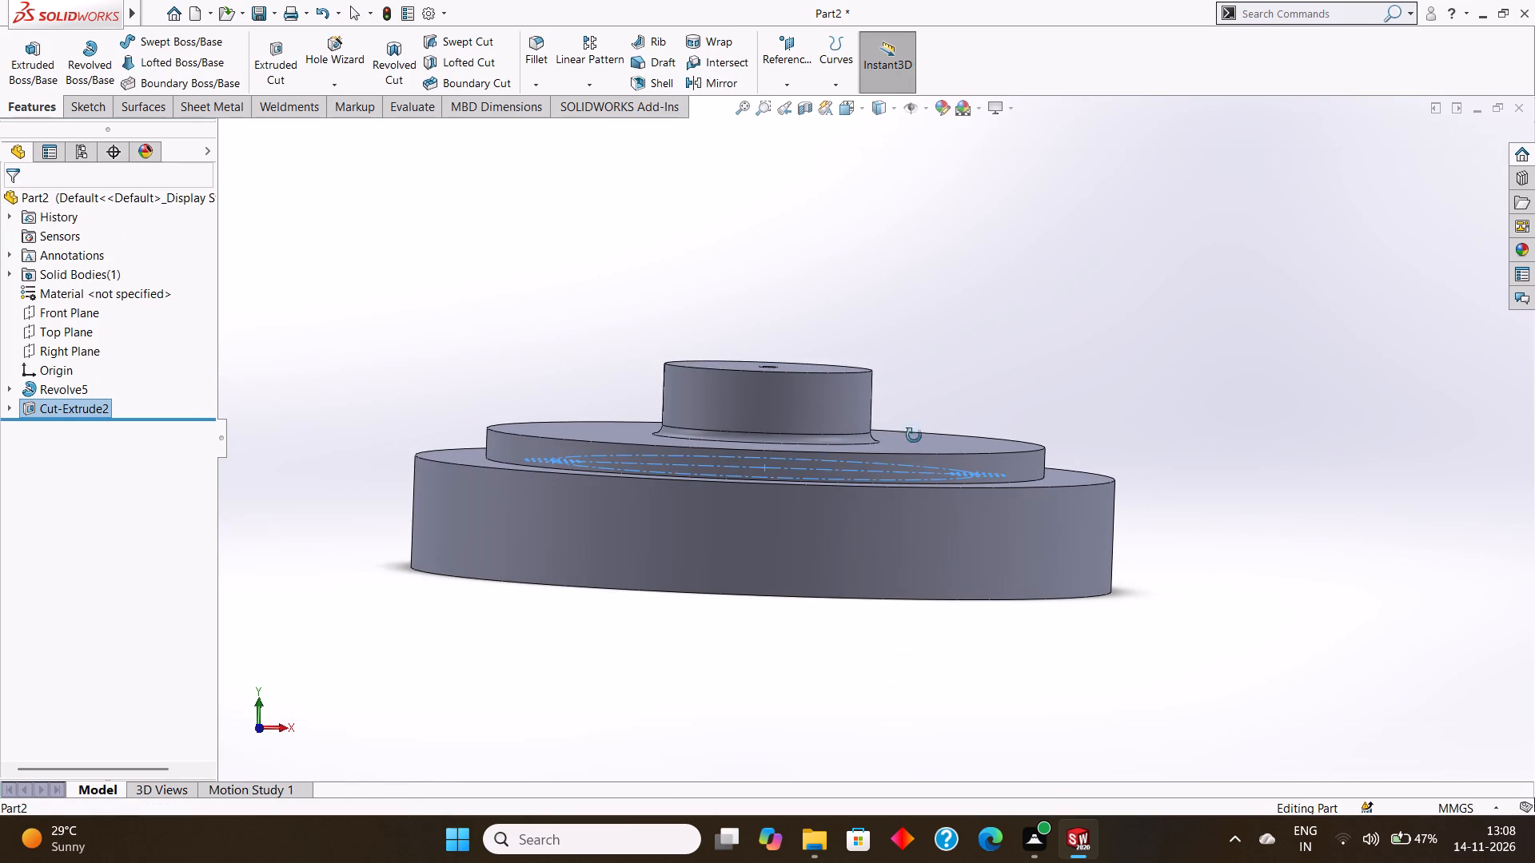
middle_click_drag(914, 435, 939, 389)
scroll(919, 424, "up", 1)
middle_click_drag(904, 440, 907, 382)
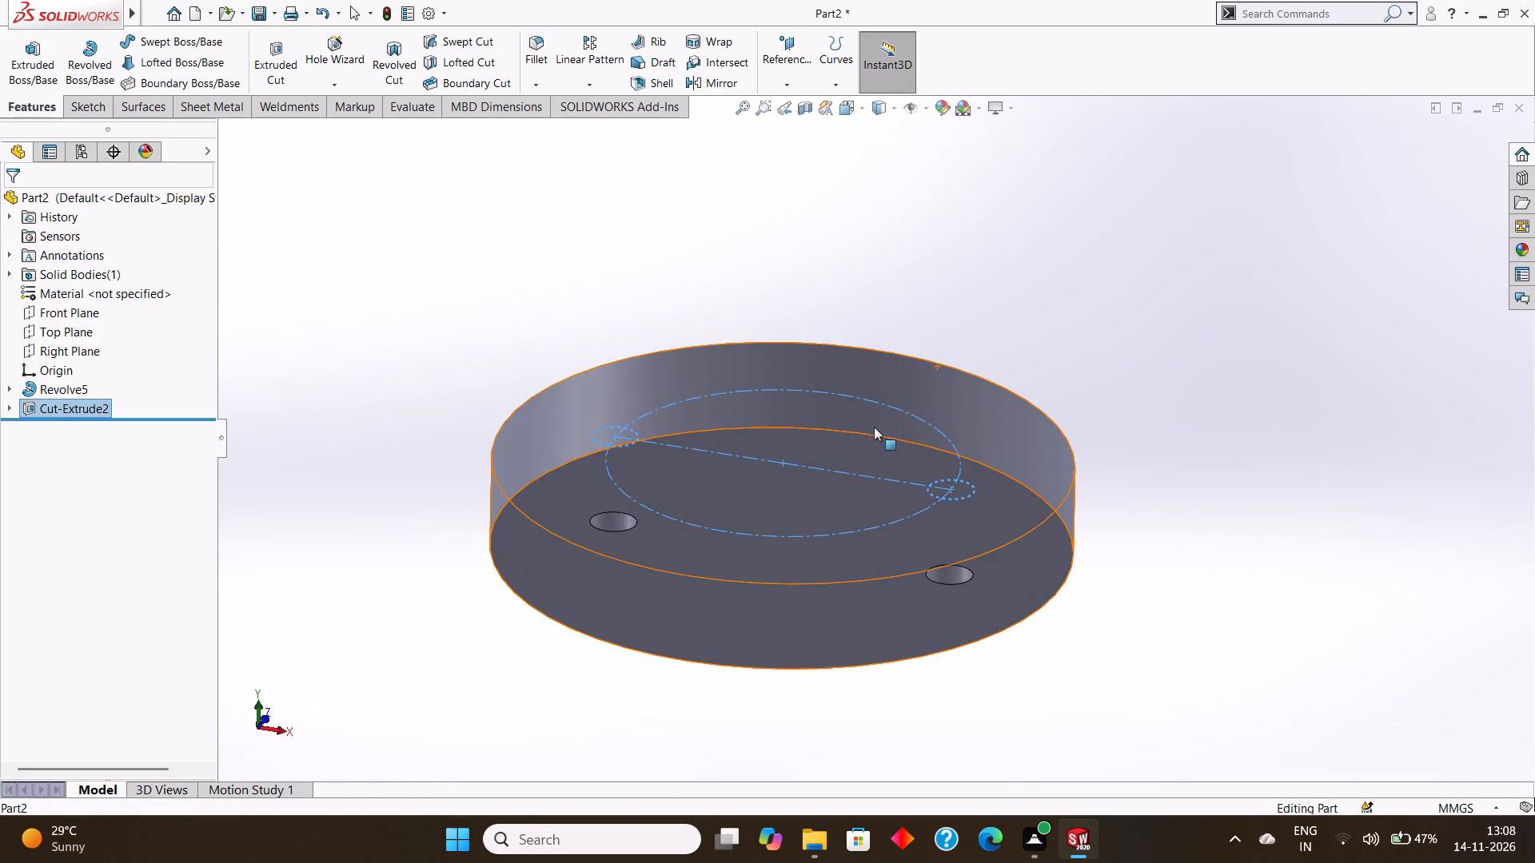
middle_click_drag(873, 426, 864, 312)
middle_click_drag(807, 385, 817, 316)
middle_click_drag(819, 318, 820, 323)
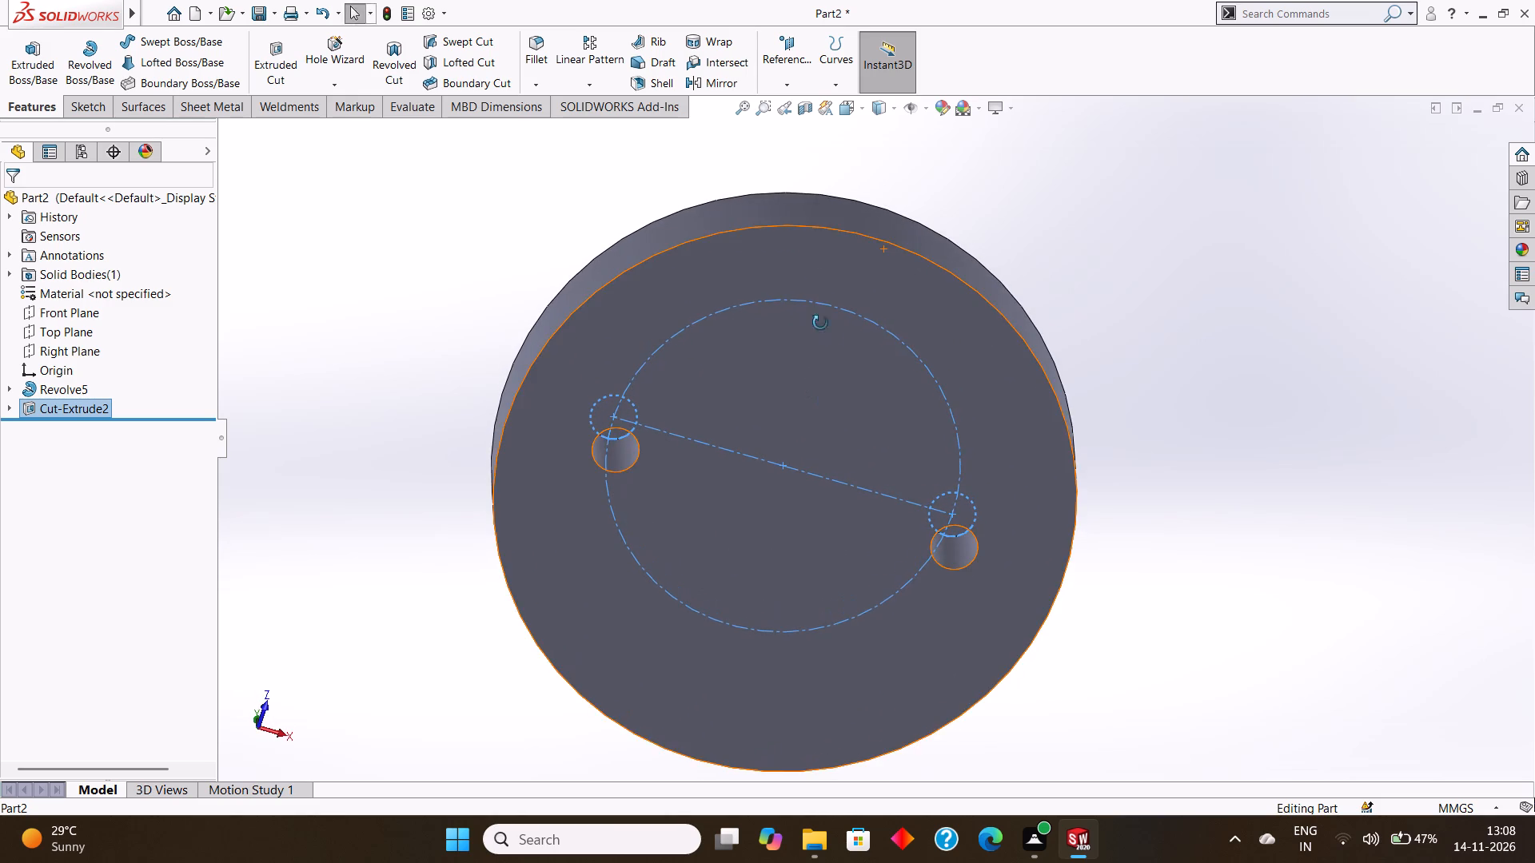
middle_click_drag(820, 323, 815, 657)
middle_click_drag(830, 532, 847, 614)
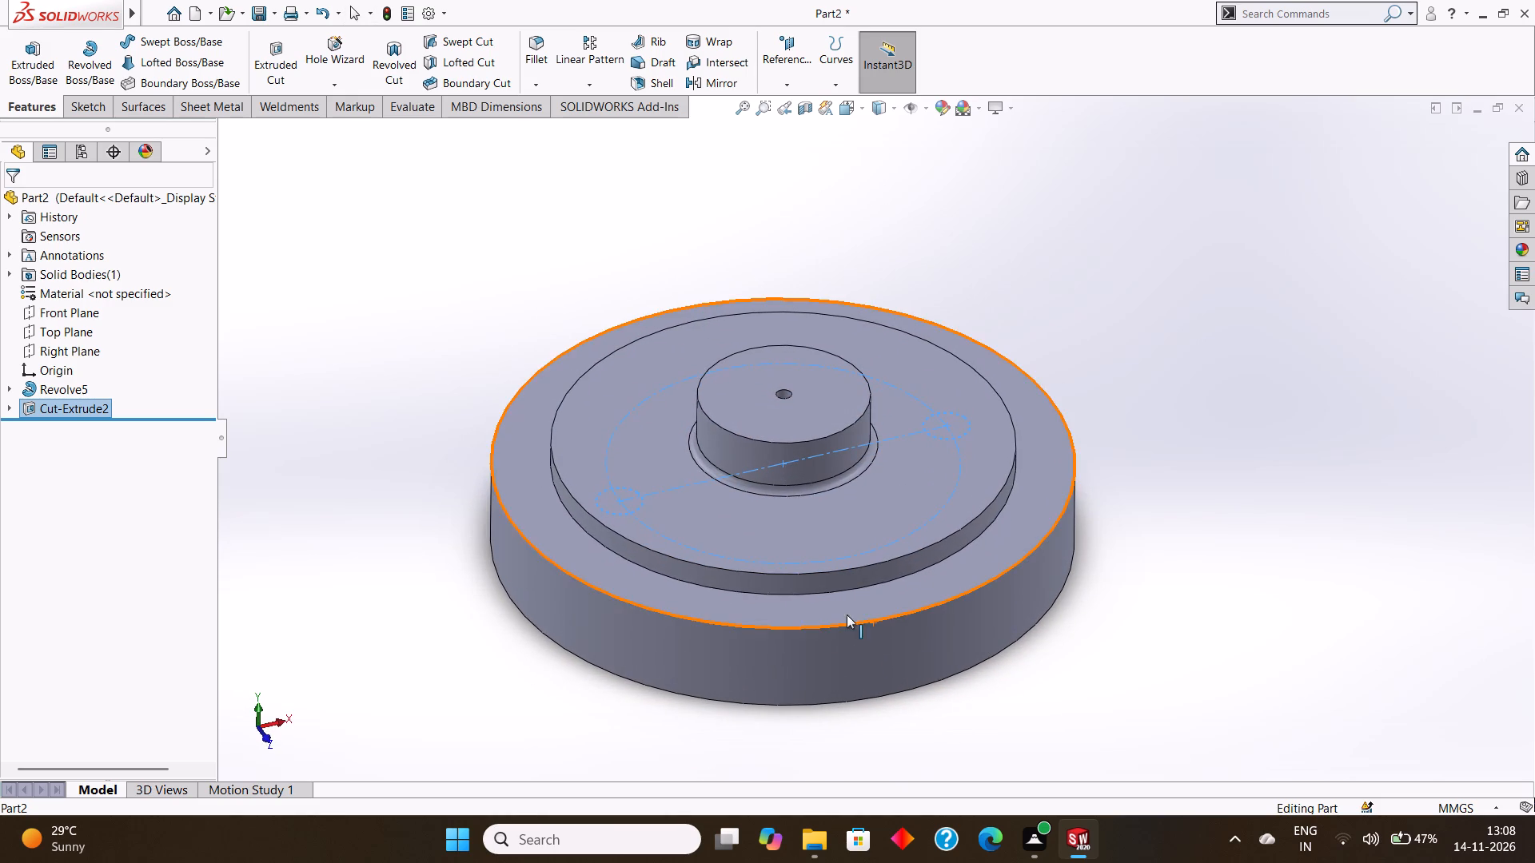
middle_click_drag(846, 615, 898, 589)
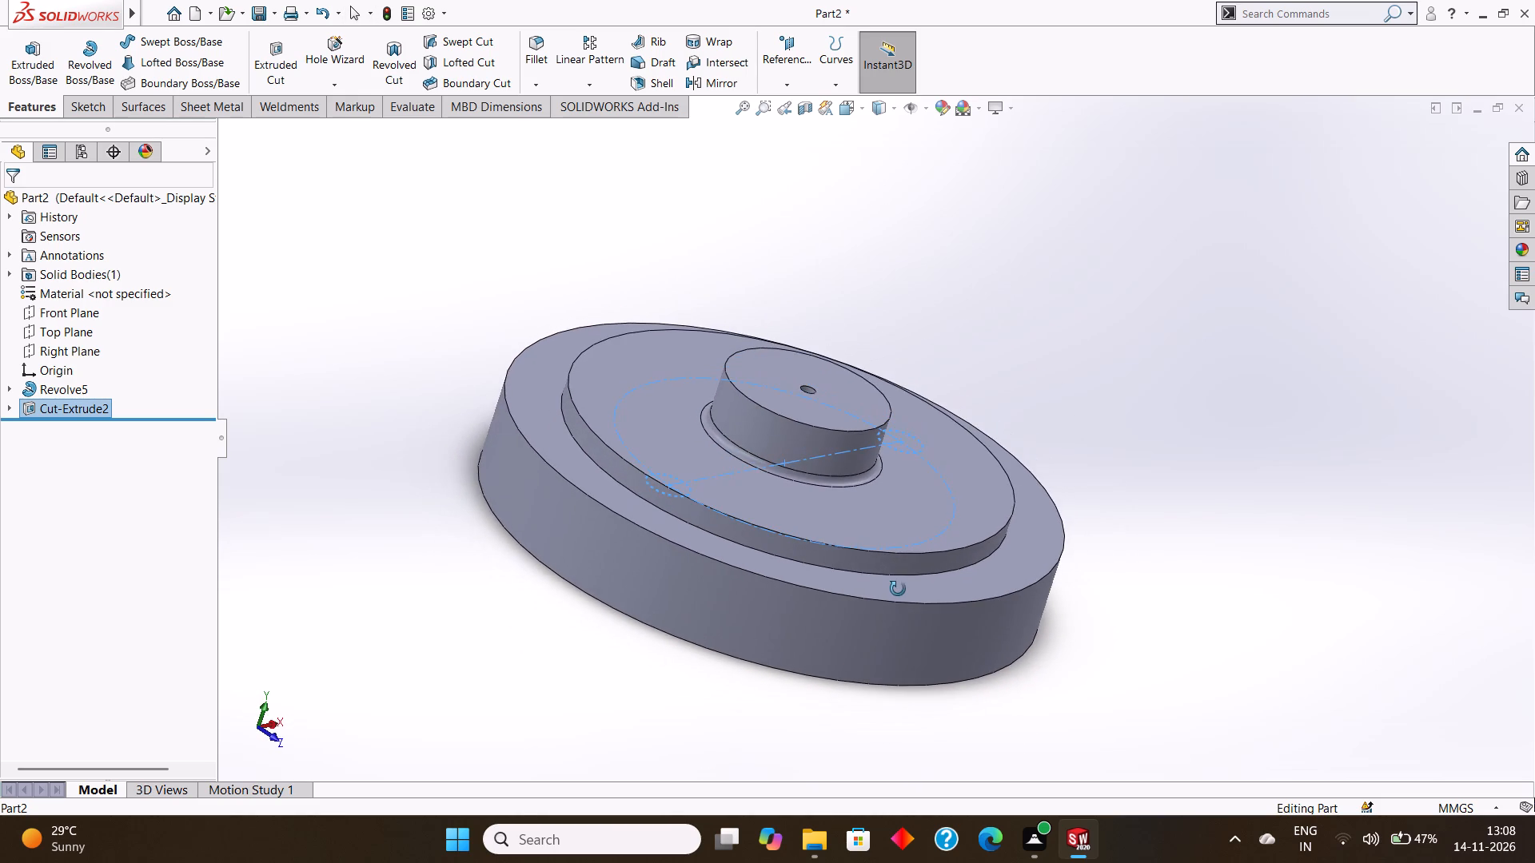
middle_click_drag(898, 589, 915, 534)
middle_click_drag(891, 539, 900, 480)
middle_click_drag(856, 552, 868, 476)
scroll(868, 486, "up", 1)
left_click(704, 741)
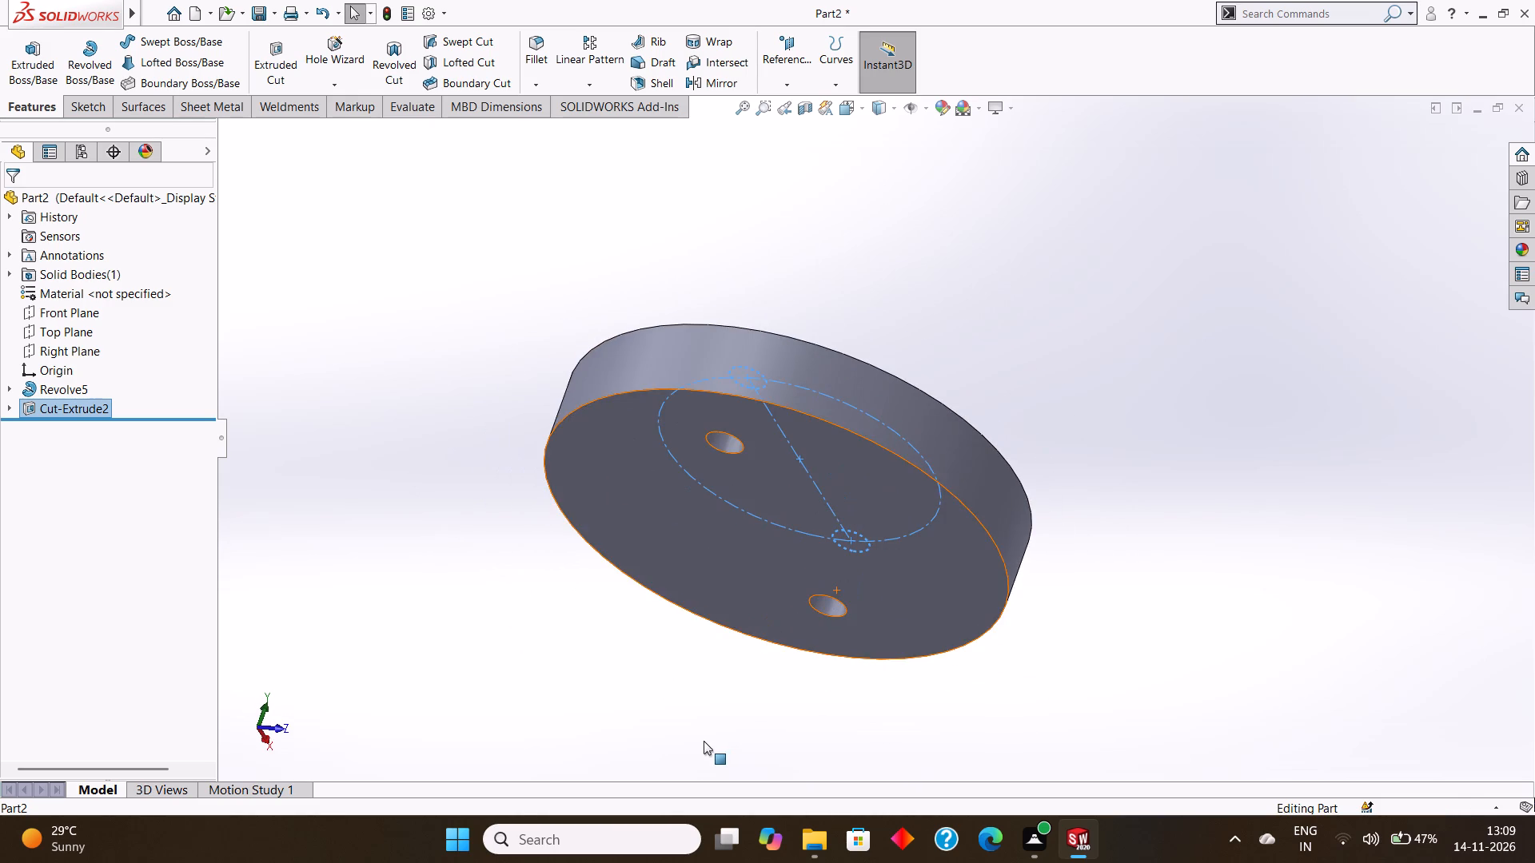
scroll(702, 738, "up", 3)
middle_click_drag(708, 704, 740, 553)
middle_click_drag(737, 560, 724, 633)
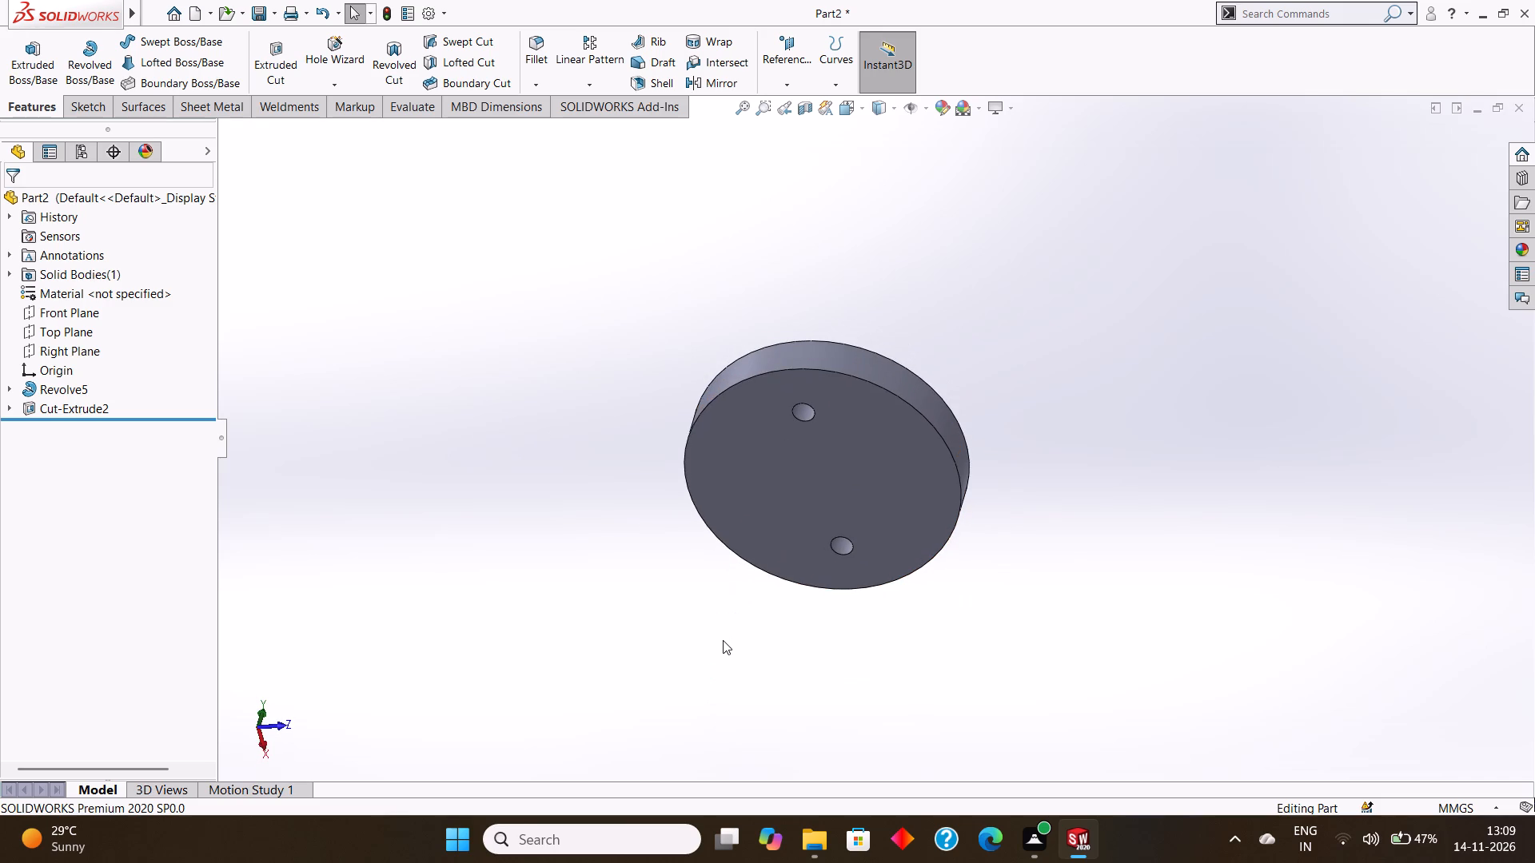
Save the part as DRAWING 7 in the tryfuji folder as a SOLIDWORKS Part file.
key("ctrl+s")
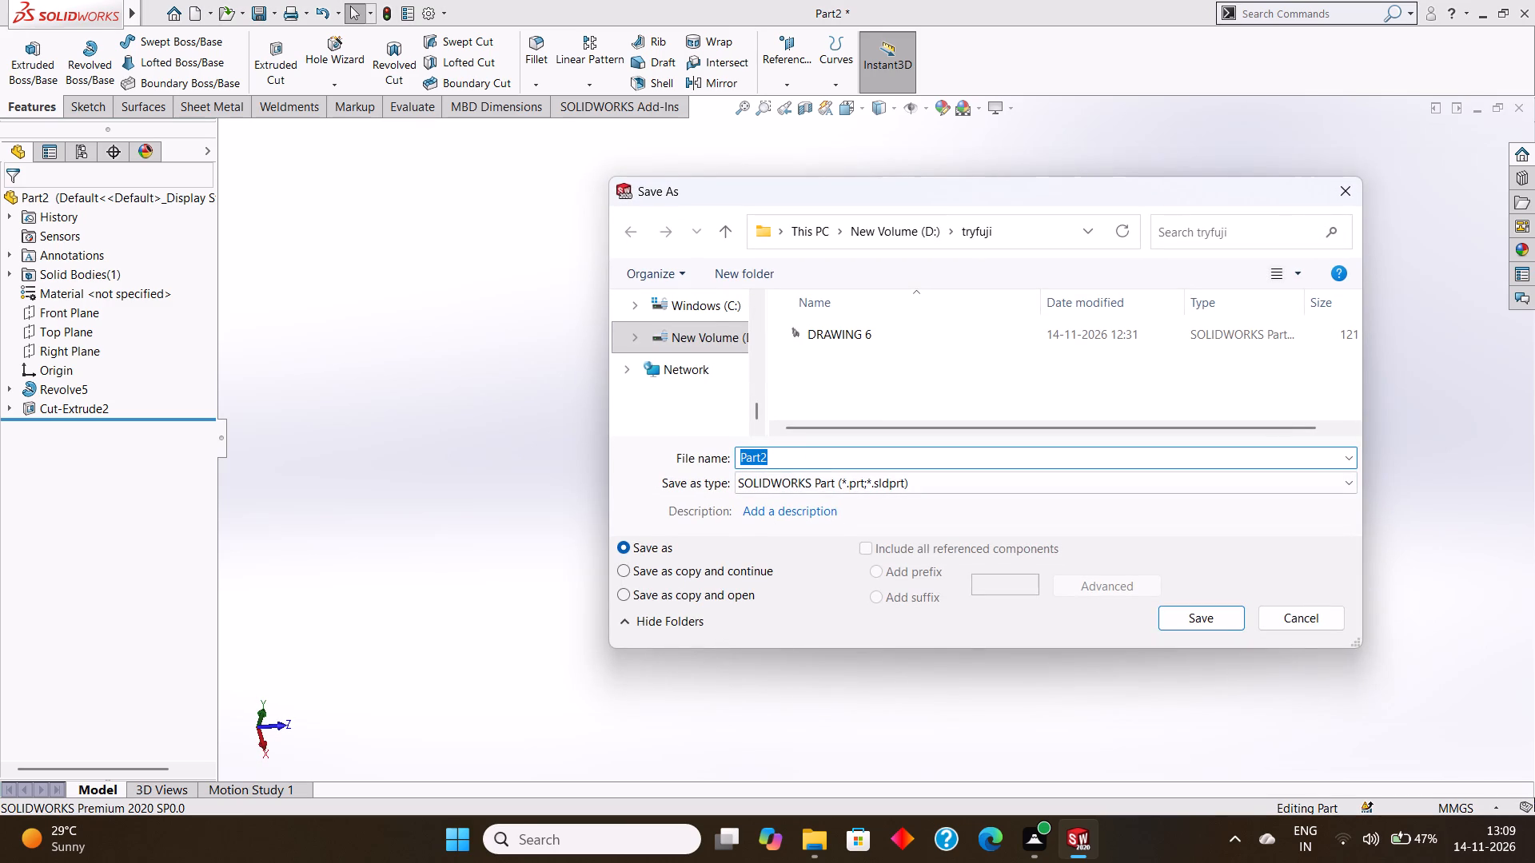
left_click(789, 459)
left_click_drag(787, 458, 721, 456)
key("BackSpace")
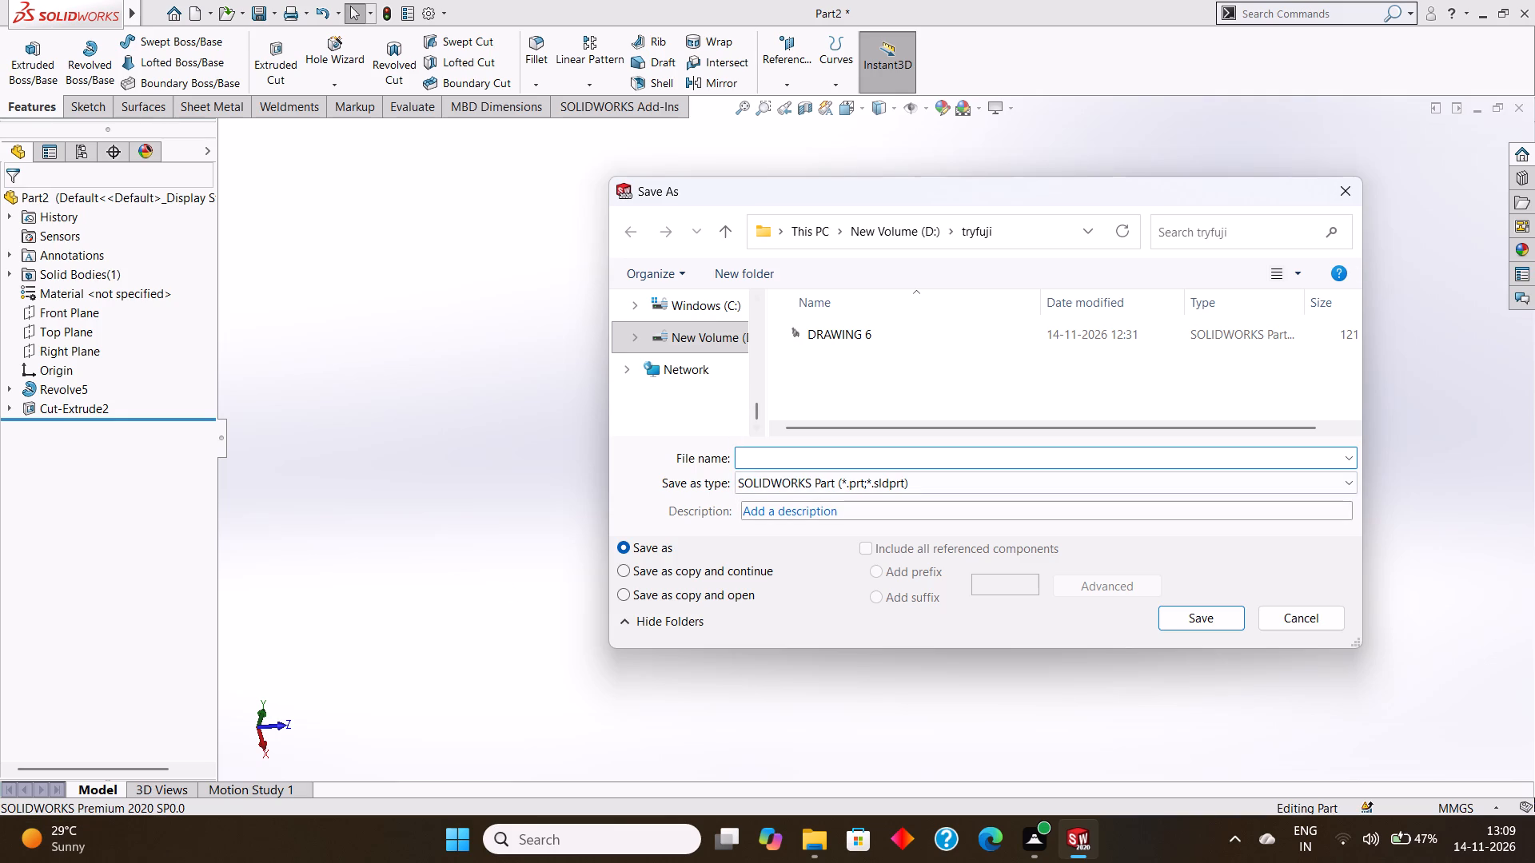
type("DRAW")
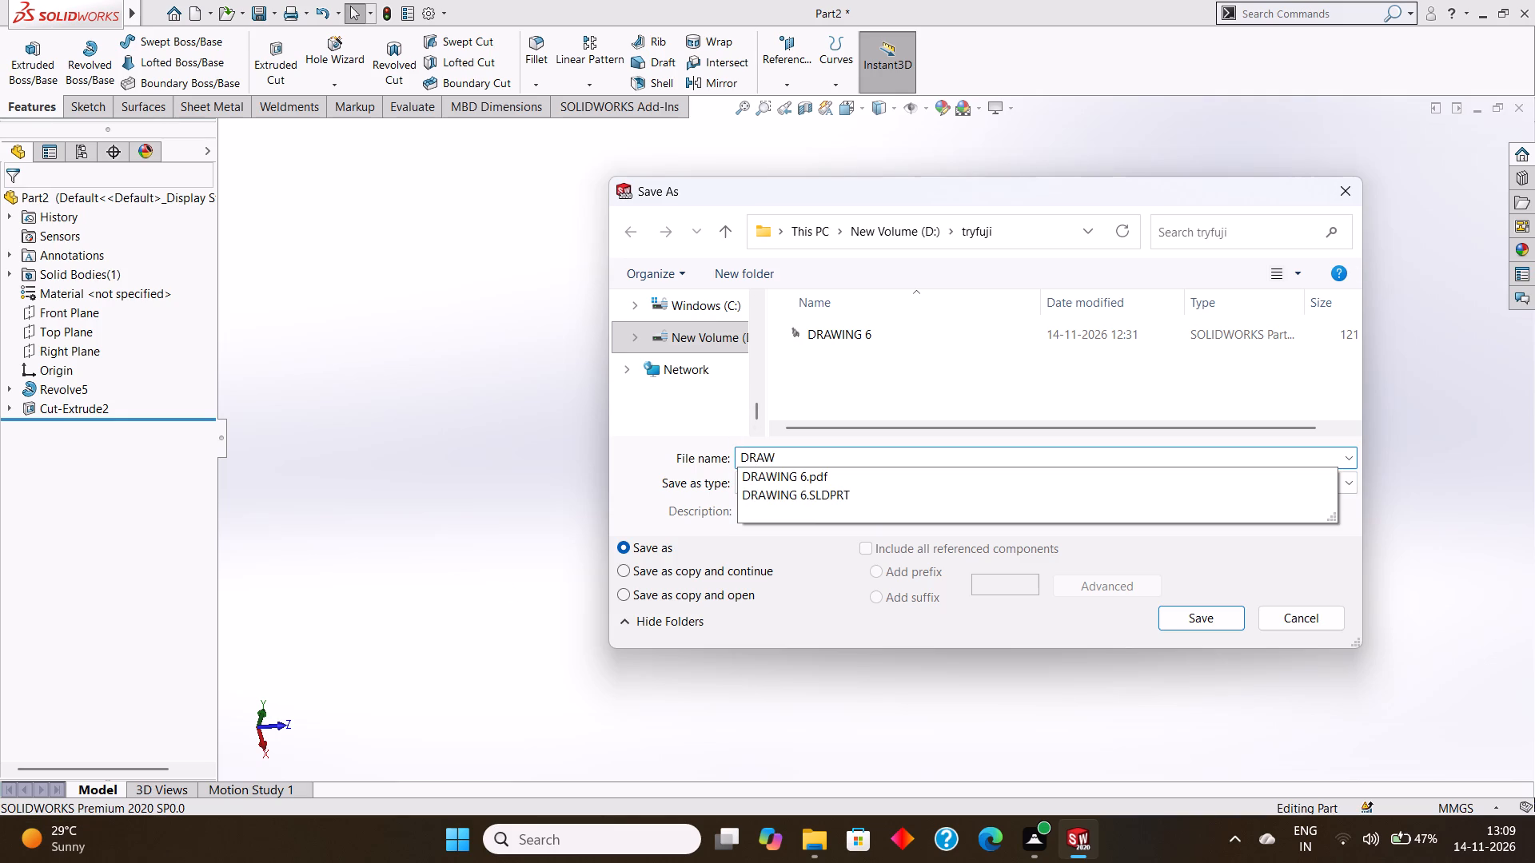
type("ING 7")
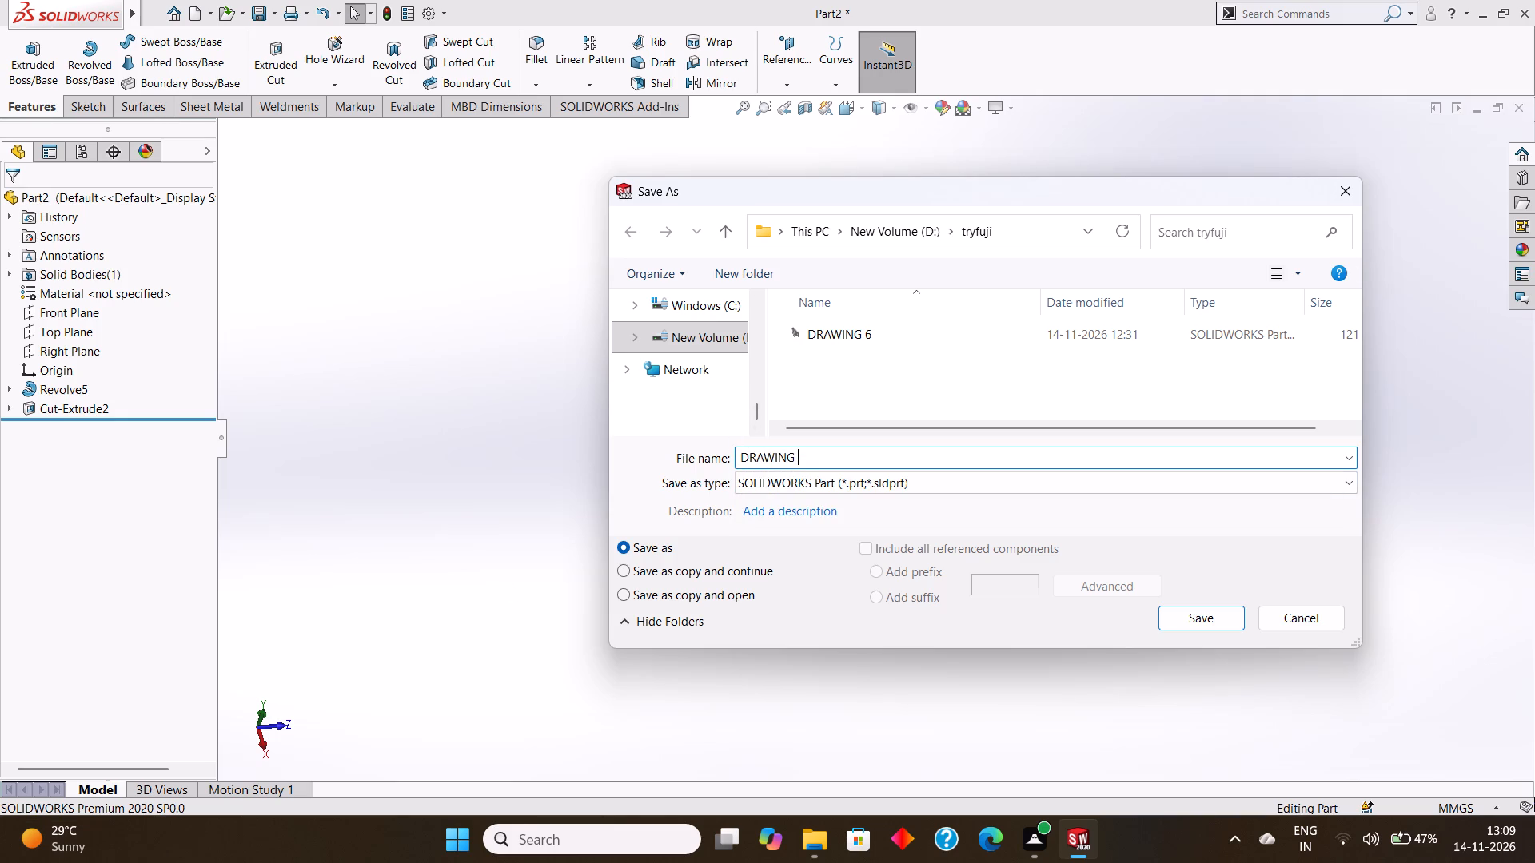
left_click(1214, 611)
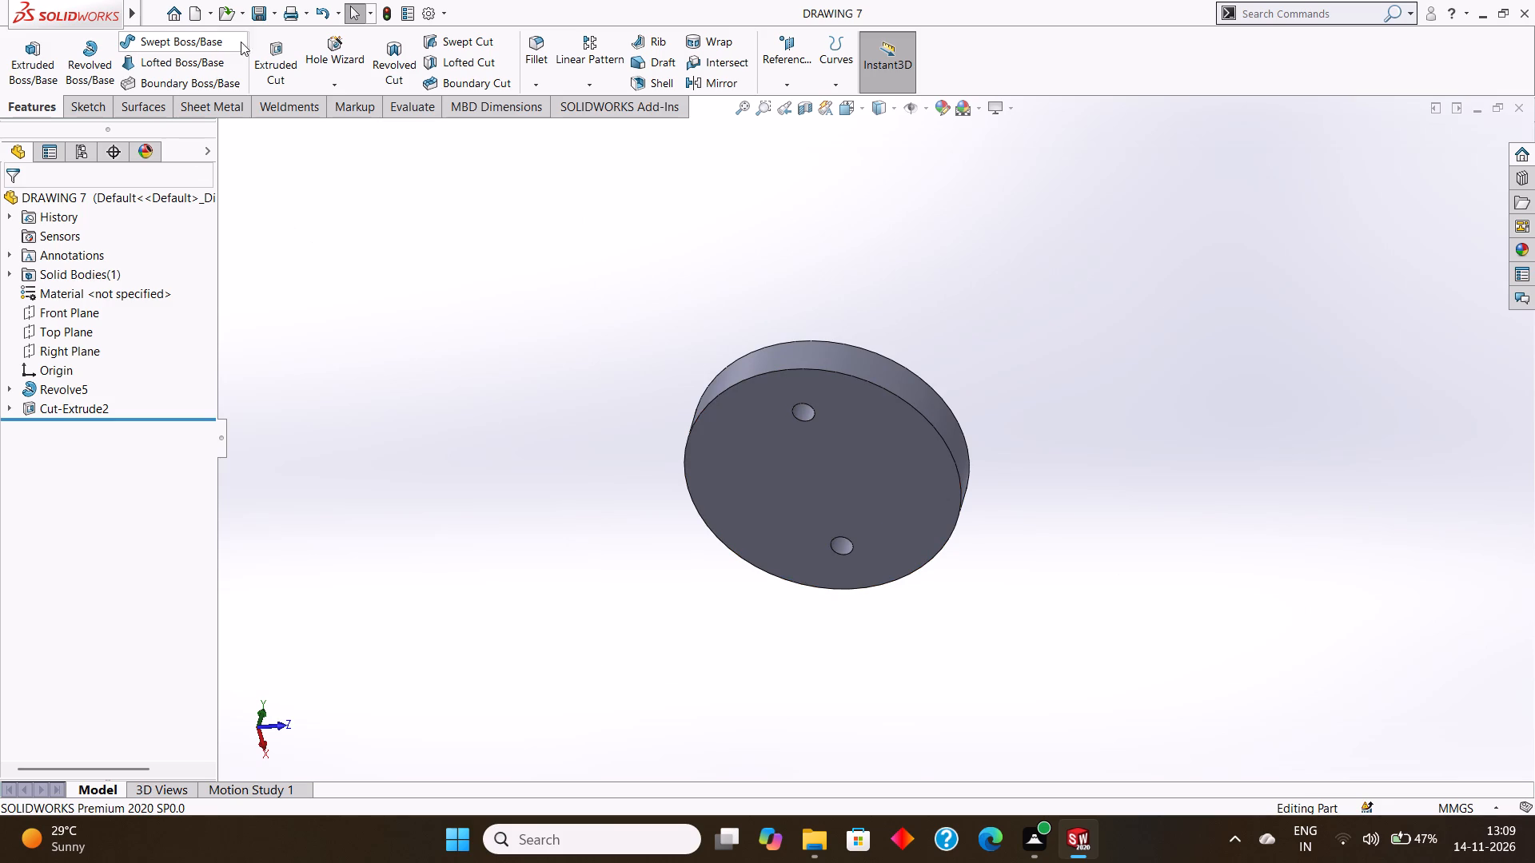
Save a copy of the part in Adobe Portable Document Format (PDF) under the name DRAWING 7.
left_click(276, 13)
left_click(293, 49)
left_click(975, 472)
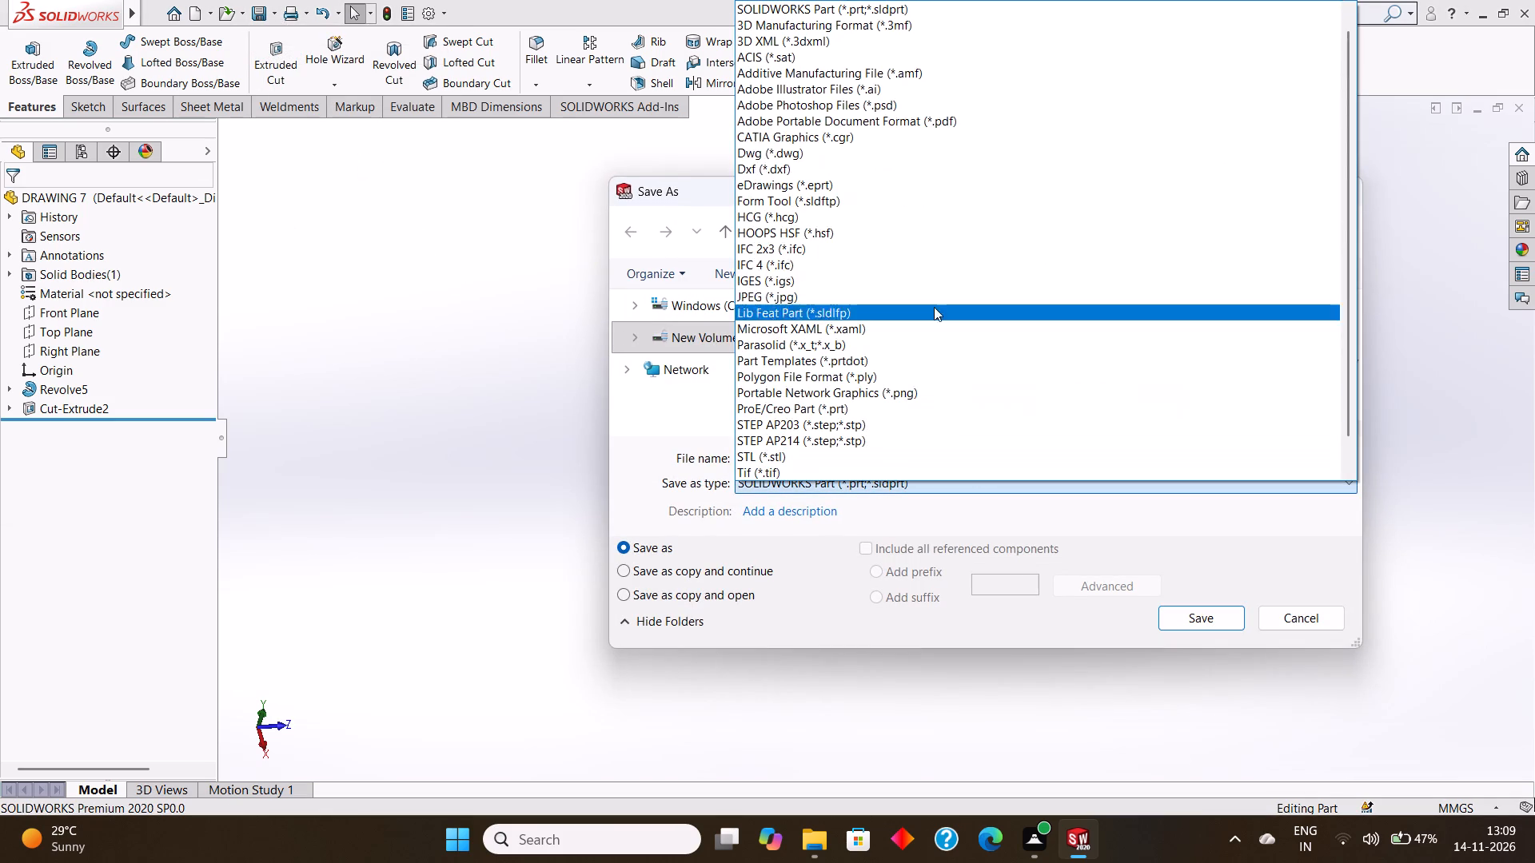
left_click(934, 125)
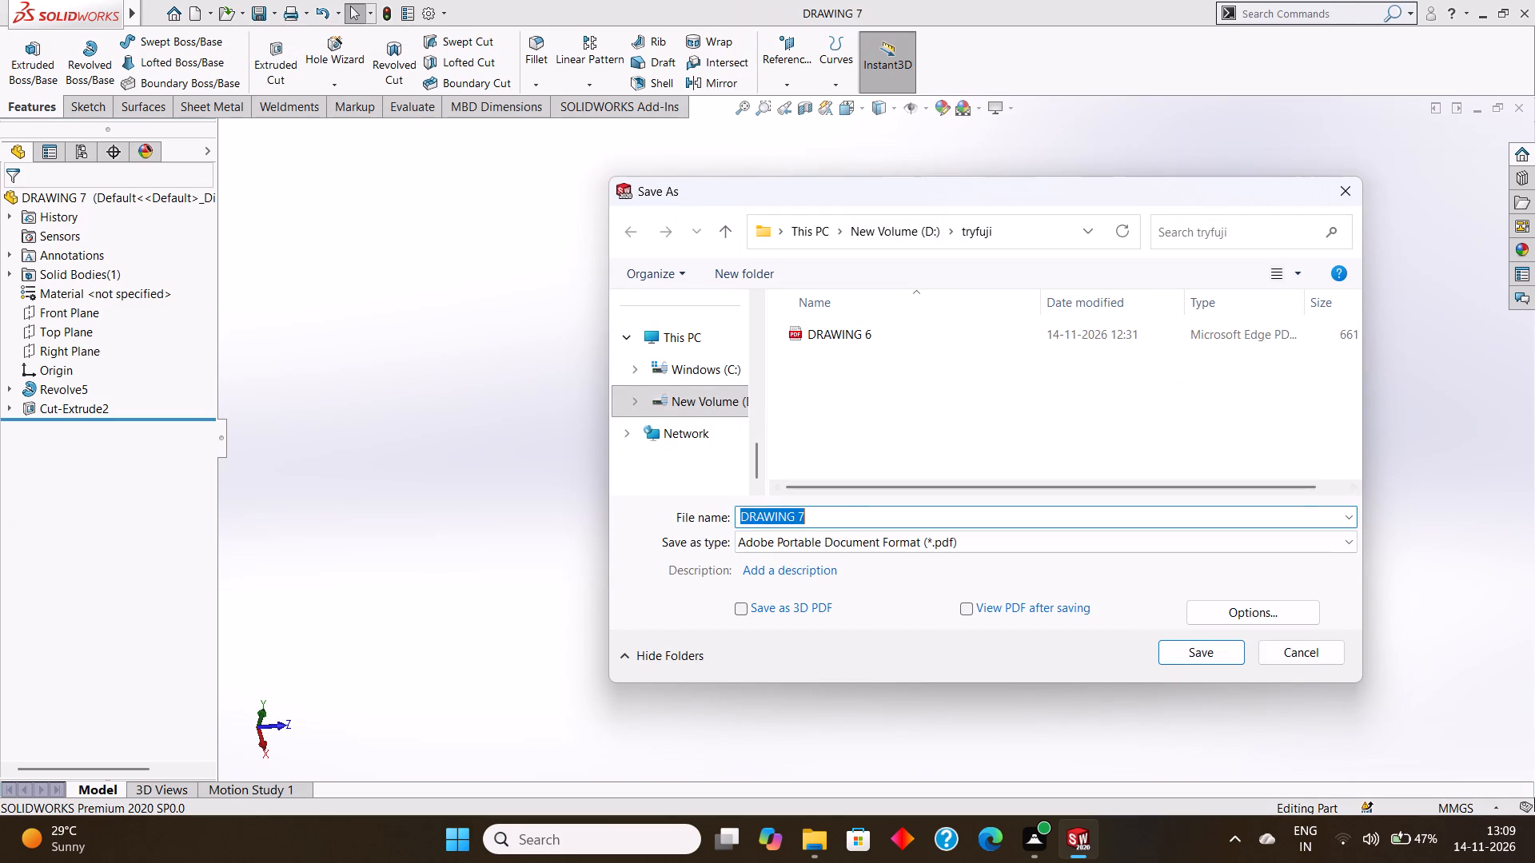
left_click(815, 514)
left_click(1218, 655)
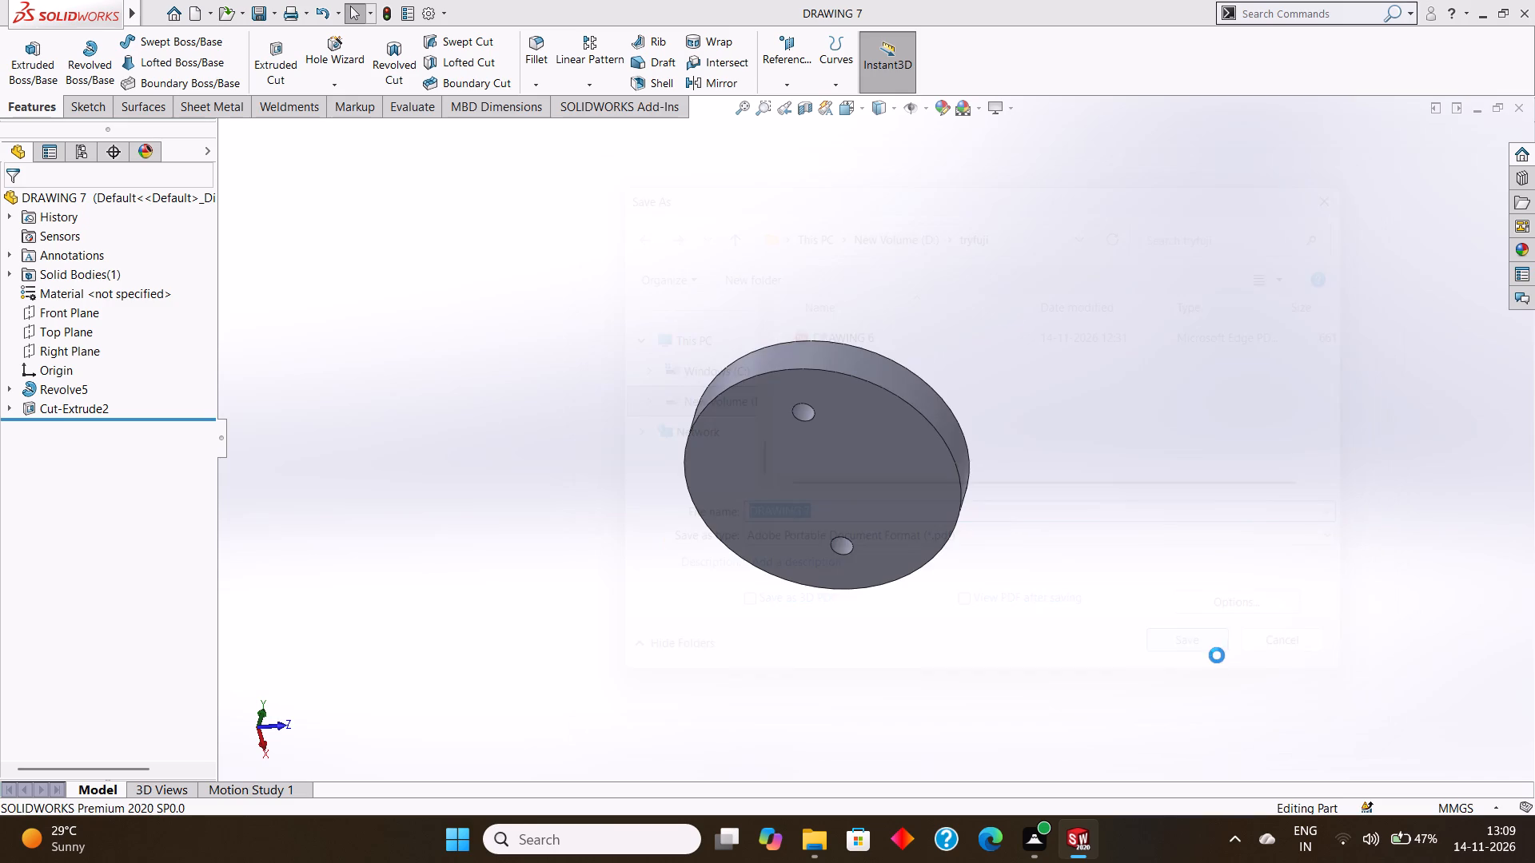